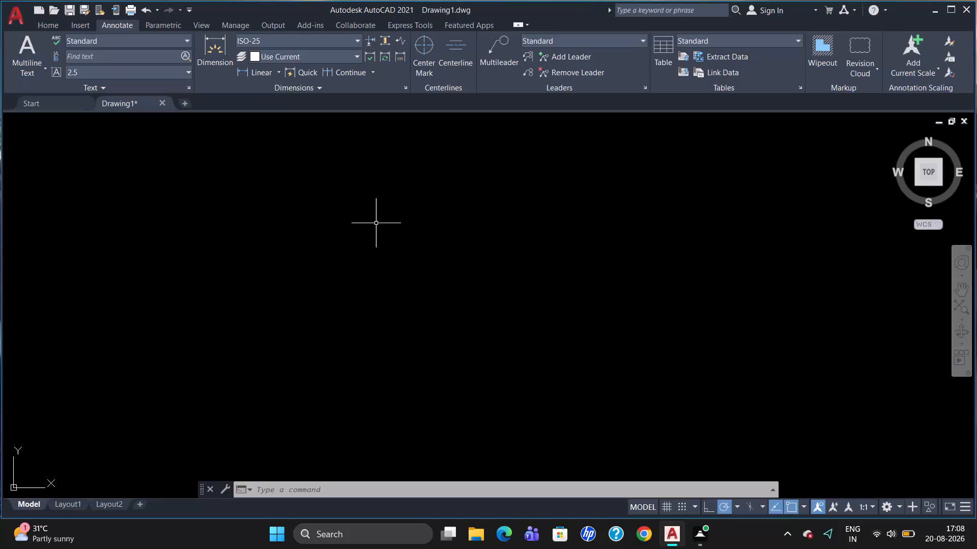
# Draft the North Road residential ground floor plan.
# Configure the drawing units to Architectural length with 0'-0 1/4" precision and an insertion scale of Inches.
pyautogui.write('un')
pyautogui.press('Return')
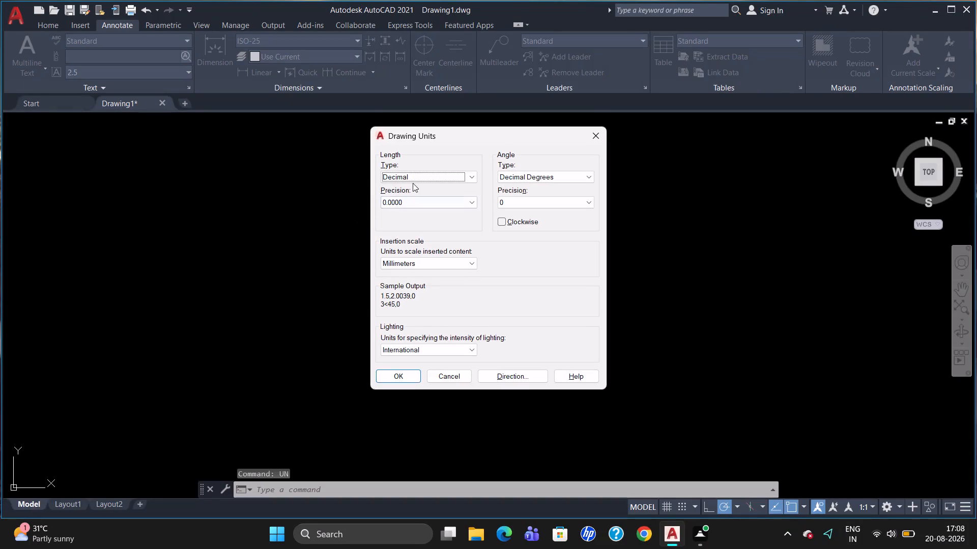
pyautogui.click(470, 179)
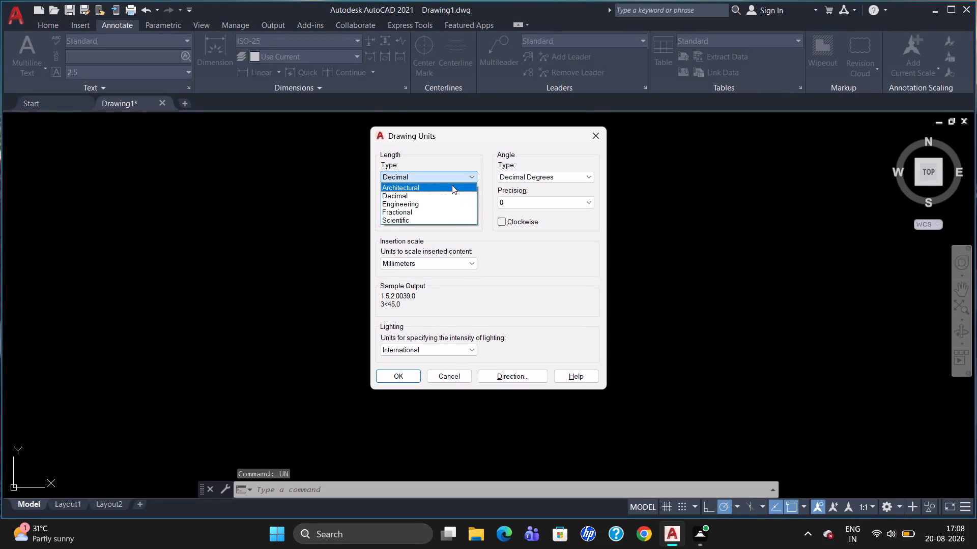
pyautogui.click(452, 185)
pyautogui.click(455, 203)
pyautogui.click(461, 226)
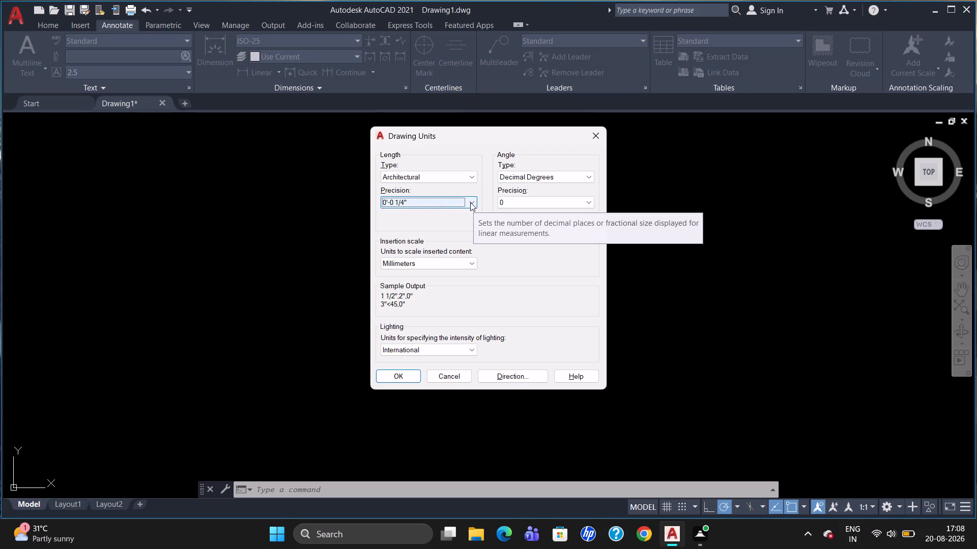
pyautogui.click(449, 262)
pyautogui.click(443, 283)
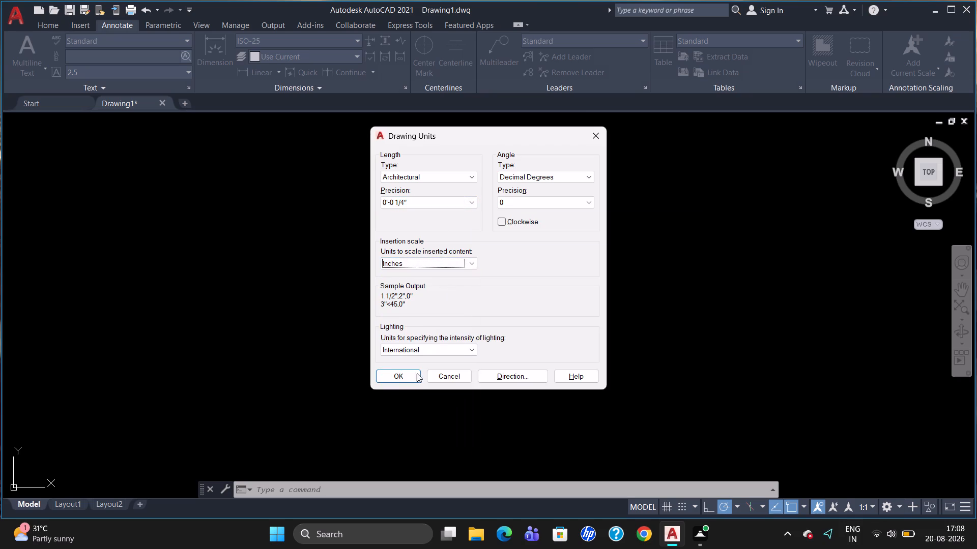
pyautogui.click(392, 382)
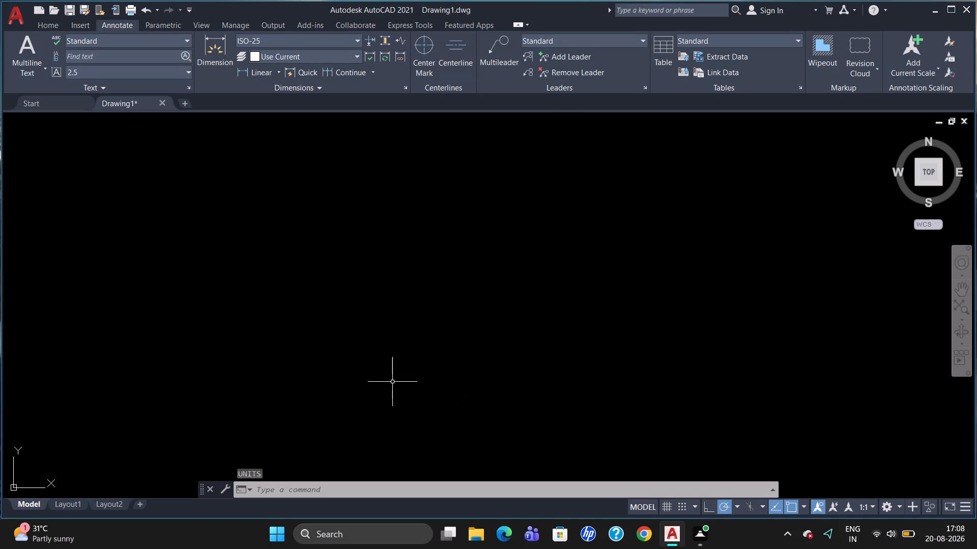
# Modify the ISO-25 dimension style, setting its arrow size to 4.
pyautogui.press('d')
pyautogui.press('Return')
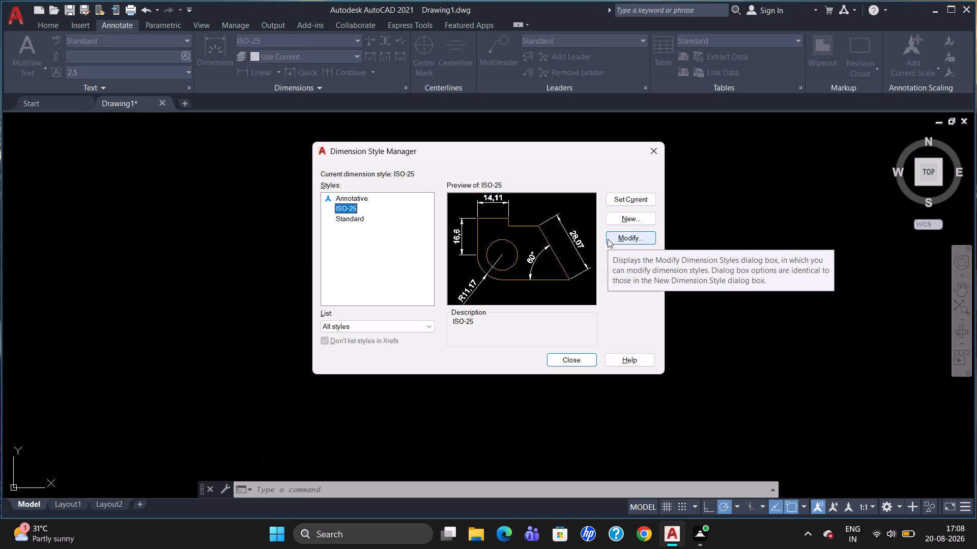
pyautogui.click(642, 236)
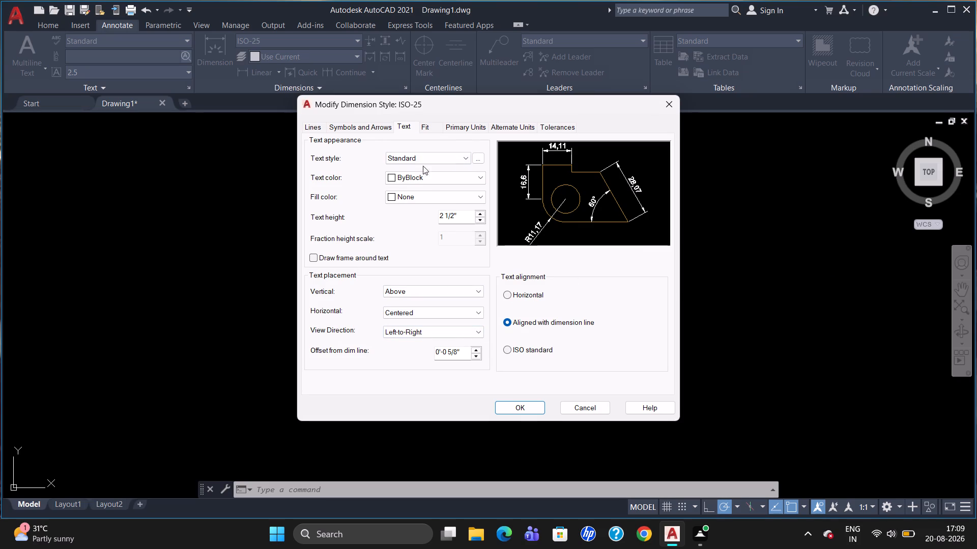
pyautogui.click(369, 128)
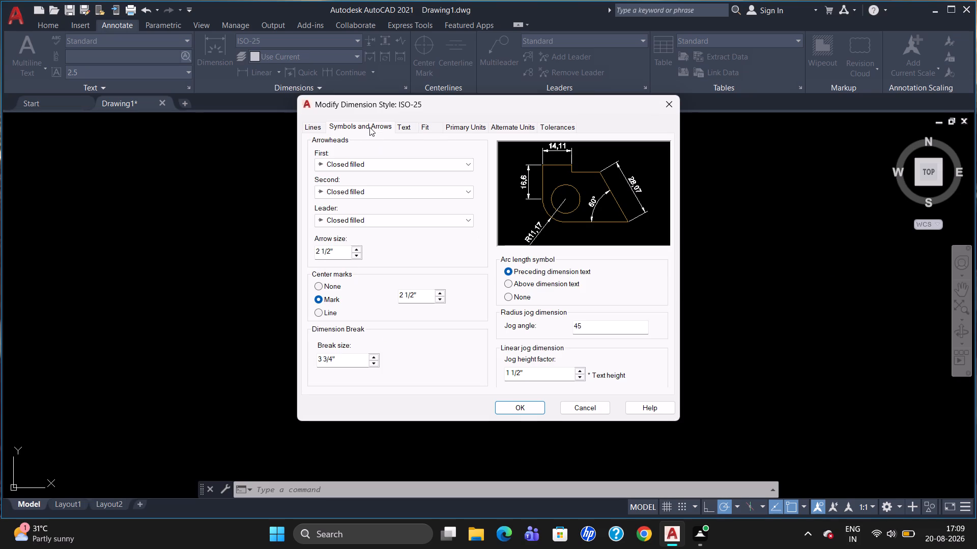
pyautogui.moveTo(336, 255); pyautogui.dragTo(298, 259)
pyautogui.press('BackSpace')
pyautogui.press('4')
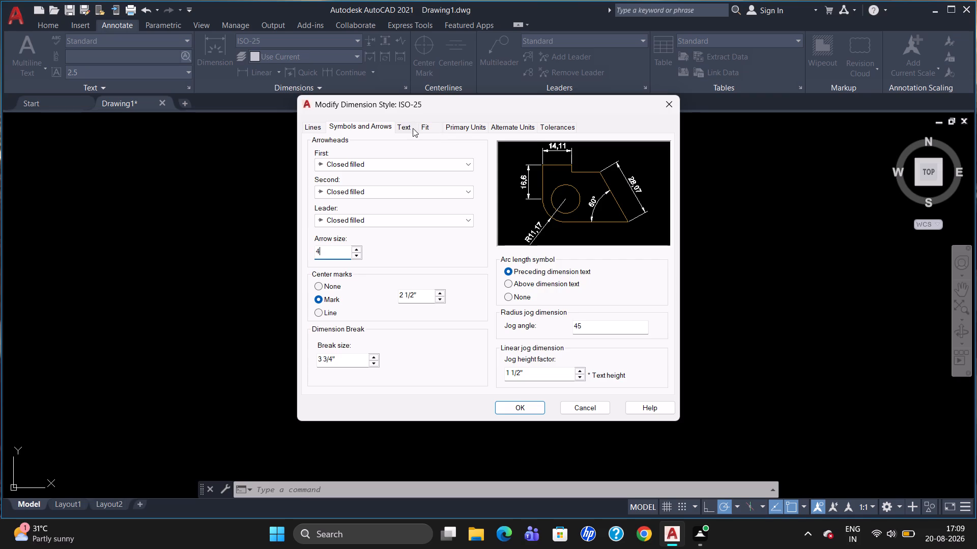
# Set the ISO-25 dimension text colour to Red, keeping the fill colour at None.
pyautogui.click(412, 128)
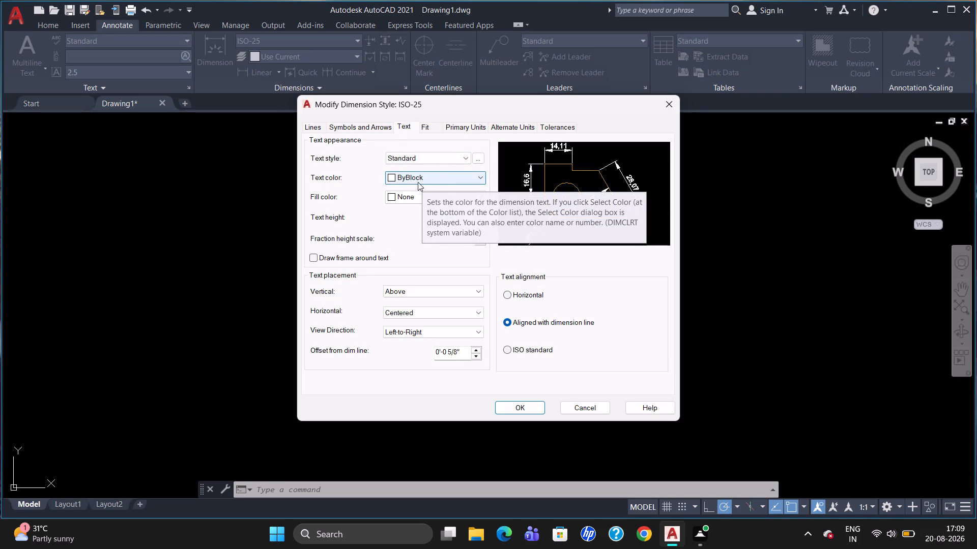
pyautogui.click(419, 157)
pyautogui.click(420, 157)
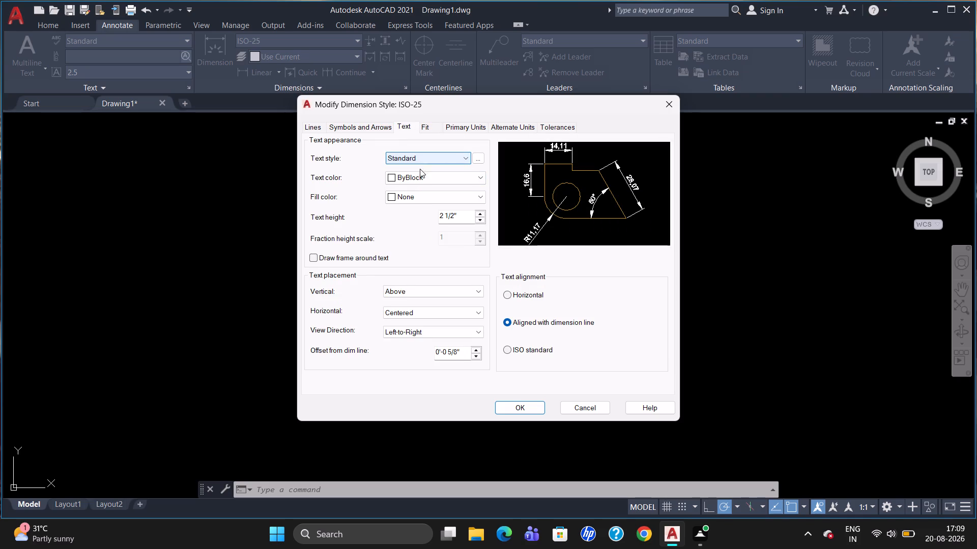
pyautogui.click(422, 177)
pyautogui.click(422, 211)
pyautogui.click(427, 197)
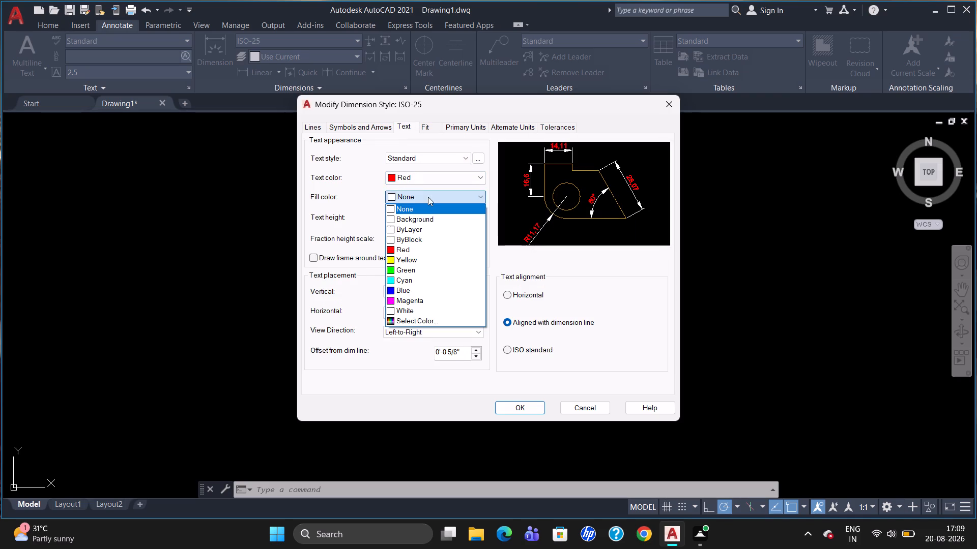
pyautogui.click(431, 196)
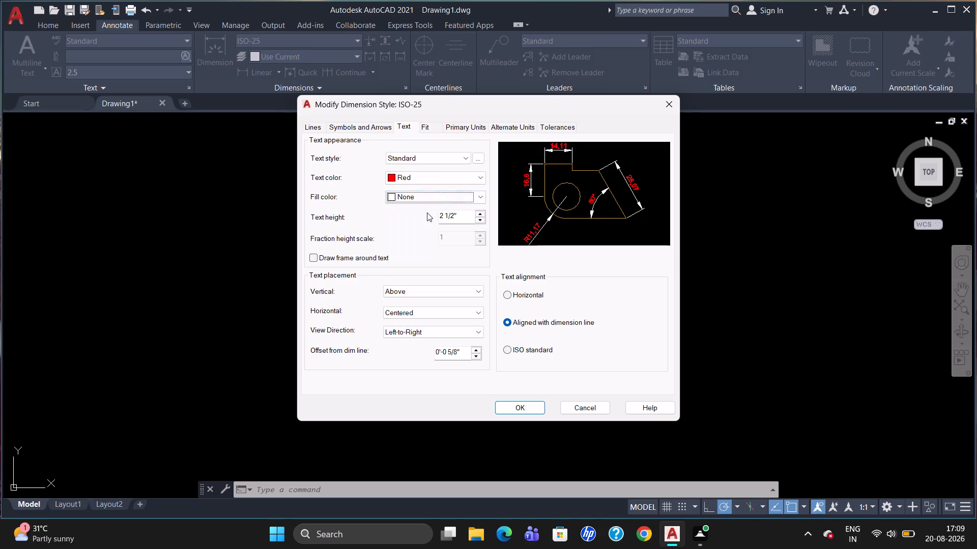
# Set the dimension text height to 4 and its vertical placement to Centered.
pyautogui.moveTo(459, 221); pyautogui.dragTo(438, 220)
pyautogui.press('BackSpace')
pyautogui.press('4')
pyautogui.click(422, 288)
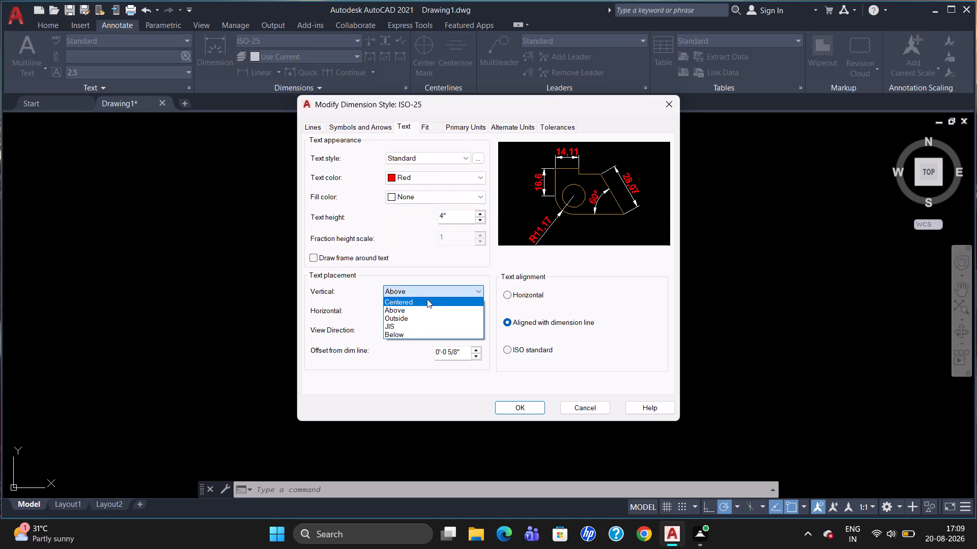
pyautogui.click(427, 299)
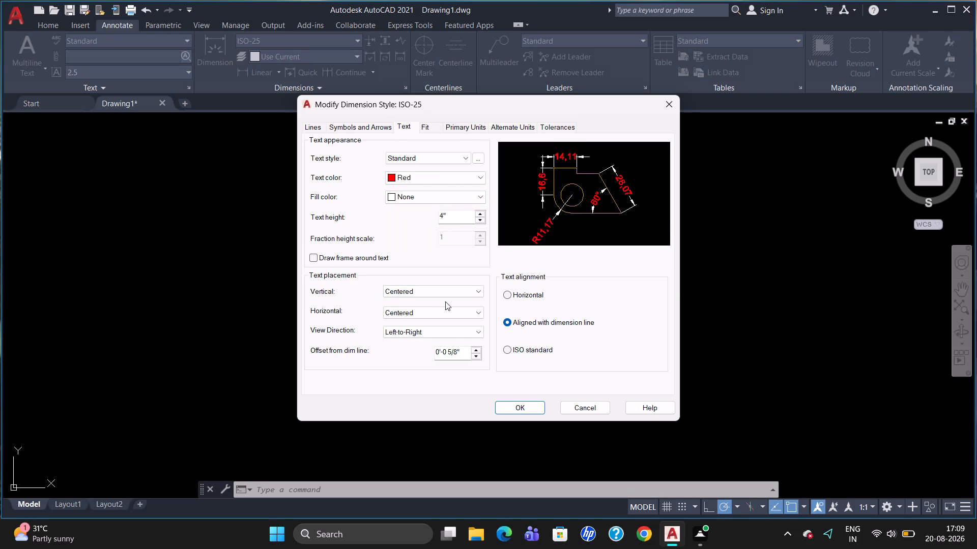
# Set the dimension text colour to ByLayer, then save the ISO-25 style and close the Dimension Style Manager.
pyautogui.click(467, 178)
pyautogui.click(455, 193)
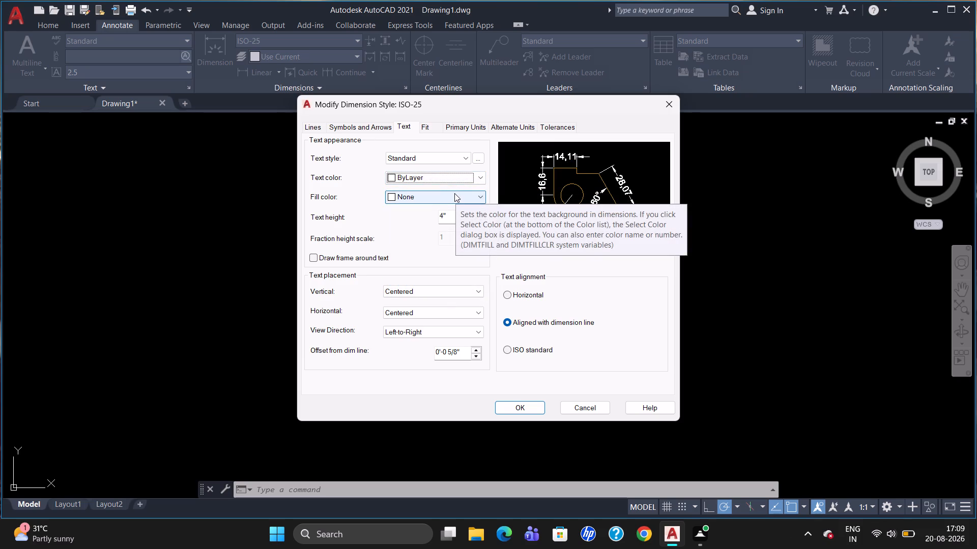
pyautogui.click(528, 410)
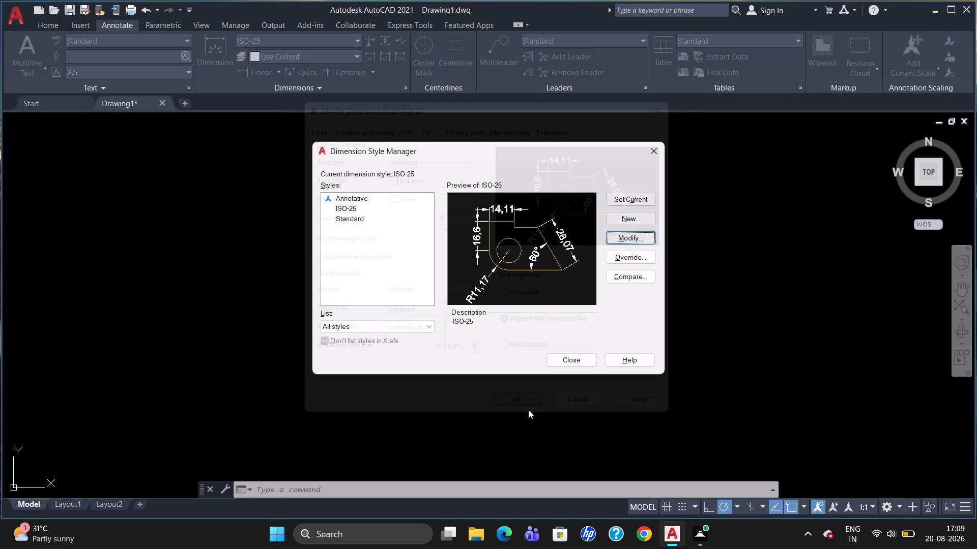
pyautogui.click(566, 361)
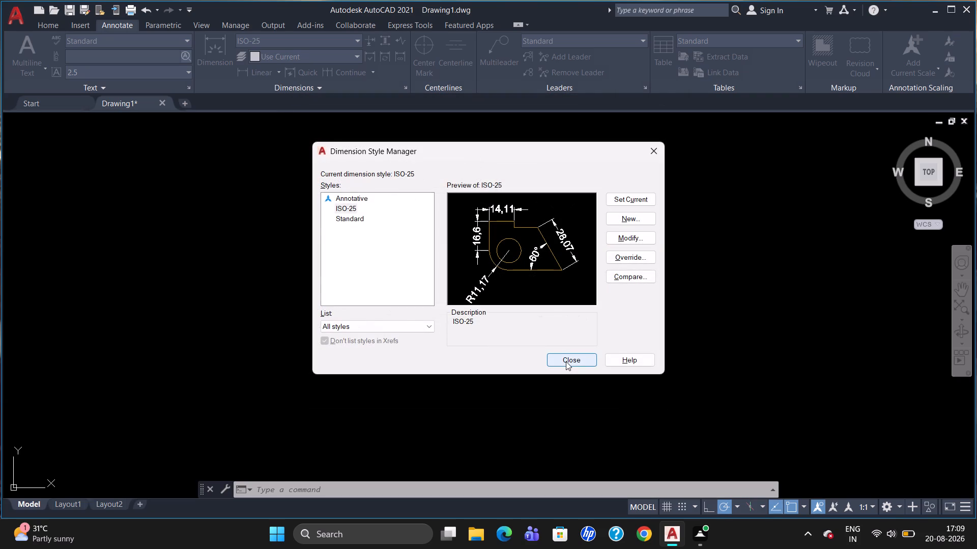
# Enable fixed length extension lines in the ISO-25 dimension style and save the change.
pyautogui.press('d')
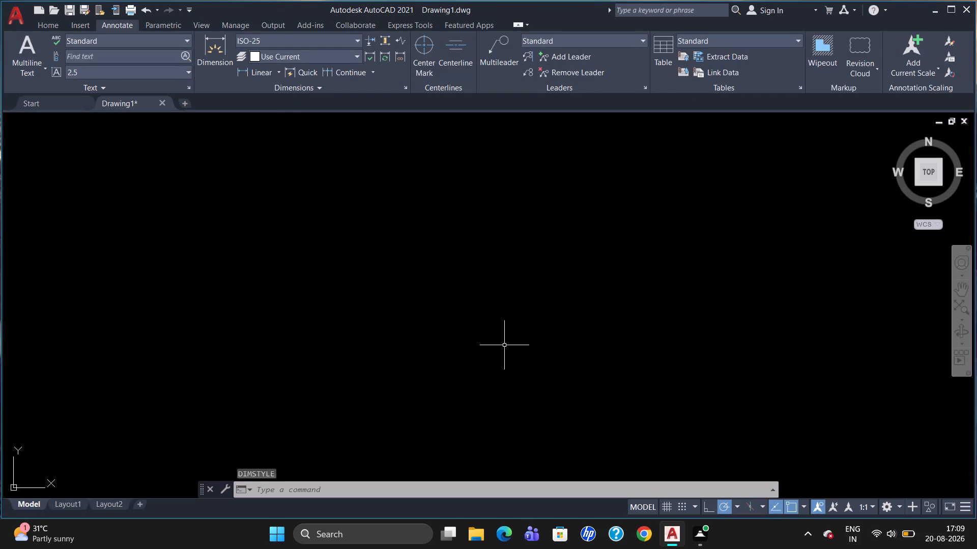
pyautogui.press('Return')
pyautogui.click(625, 239)
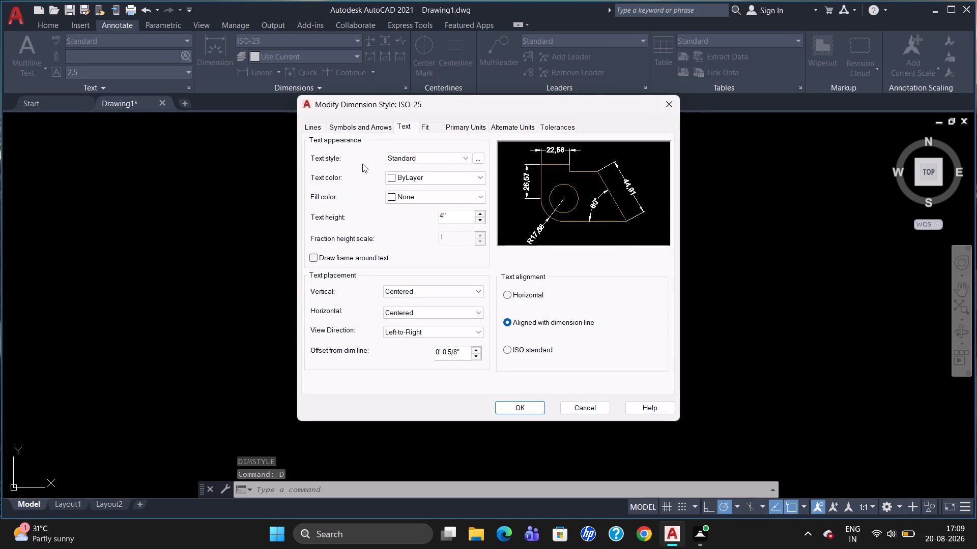
pyautogui.click(309, 132)
pyautogui.click(501, 319)
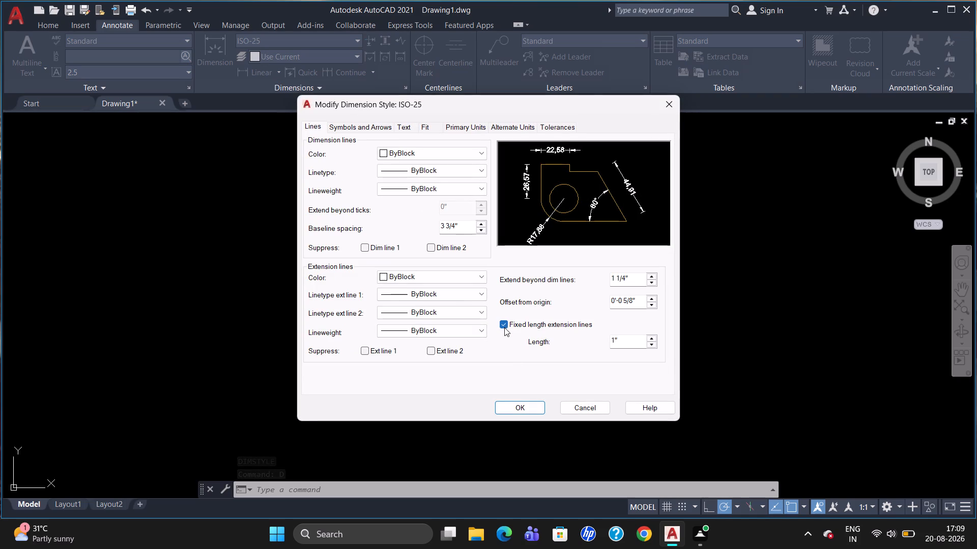
pyautogui.click(511, 405)
pyautogui.click(589, 362)
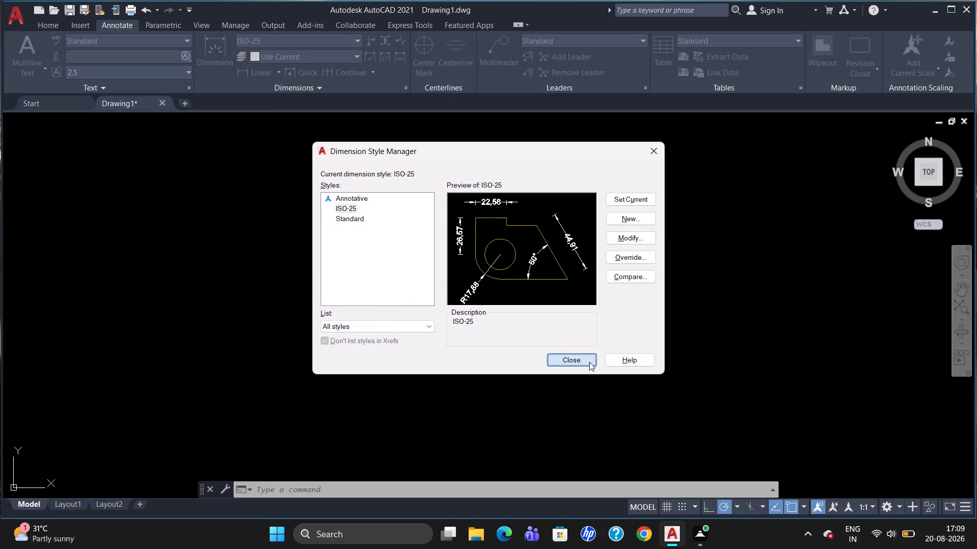
# Set the model space limits from 0,0 to 11.7,16.5.
pyautogui.write('limits')
pyautogui.press('Return')
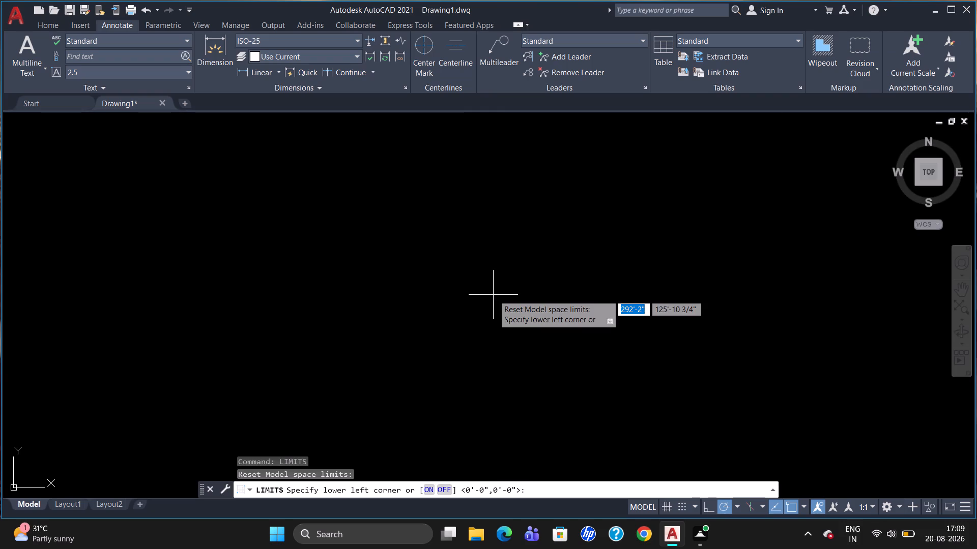
pyautogui.write('0,0')
pyautogui.press('Return')
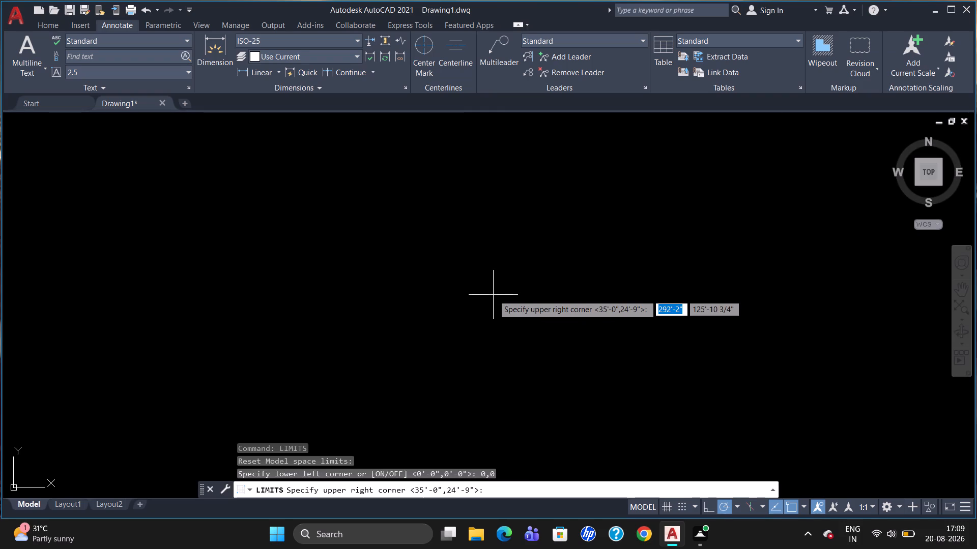
pyautogui.write('11.')
pyautogui.write('7,')
pyautogui.write('16.5')
pyautogui.press('Return')
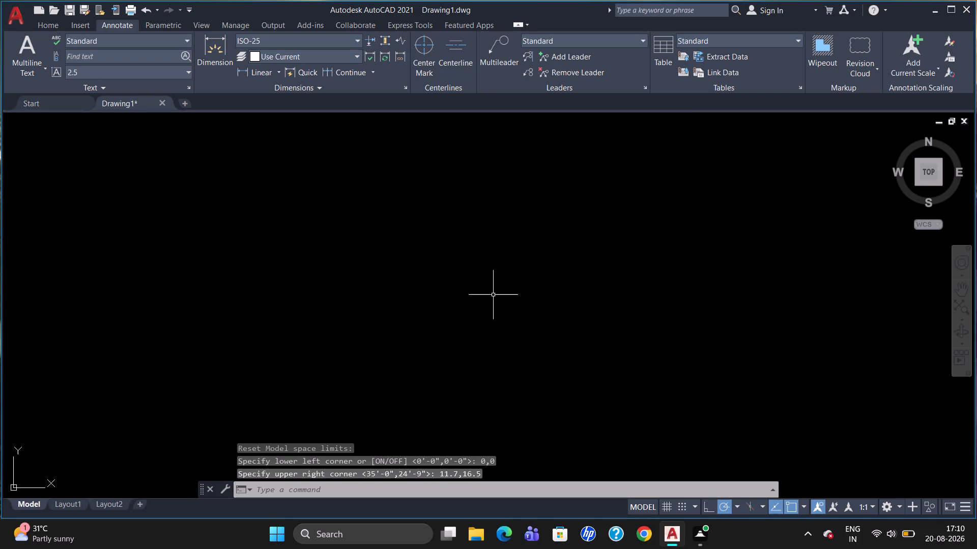
# Draw a rectangle 35'4" wide and 47'11" high.
pyautogui.press('z')
pyautogui.press('Return')
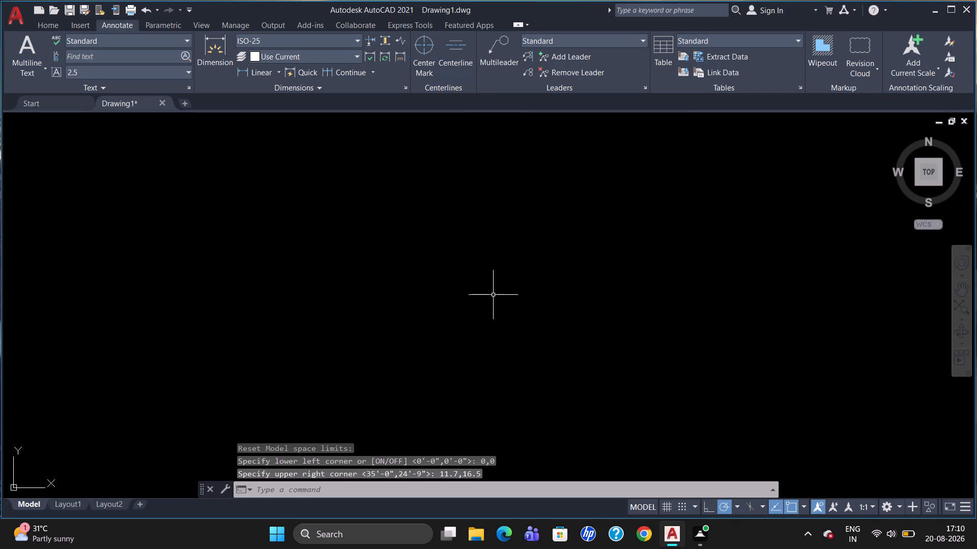
pyautogui.press('a')
pyautogui.press('Return')
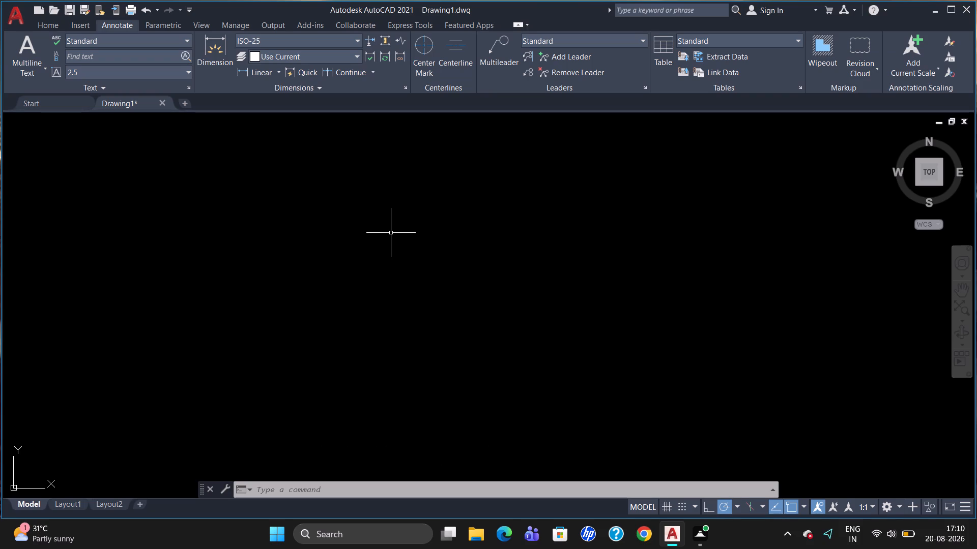
pyautogui.write('rec')
pyautogui.press('Return')
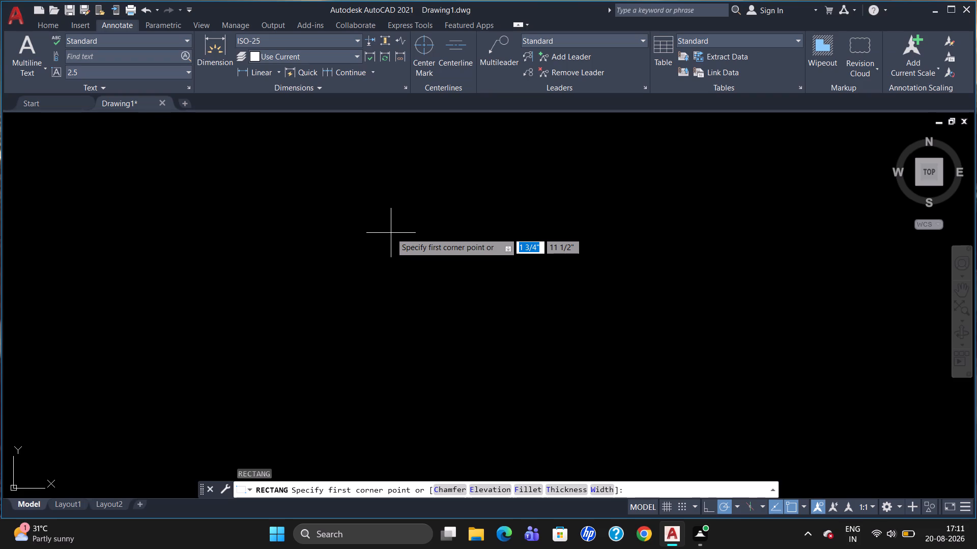
pyautogui.click(351, 200)
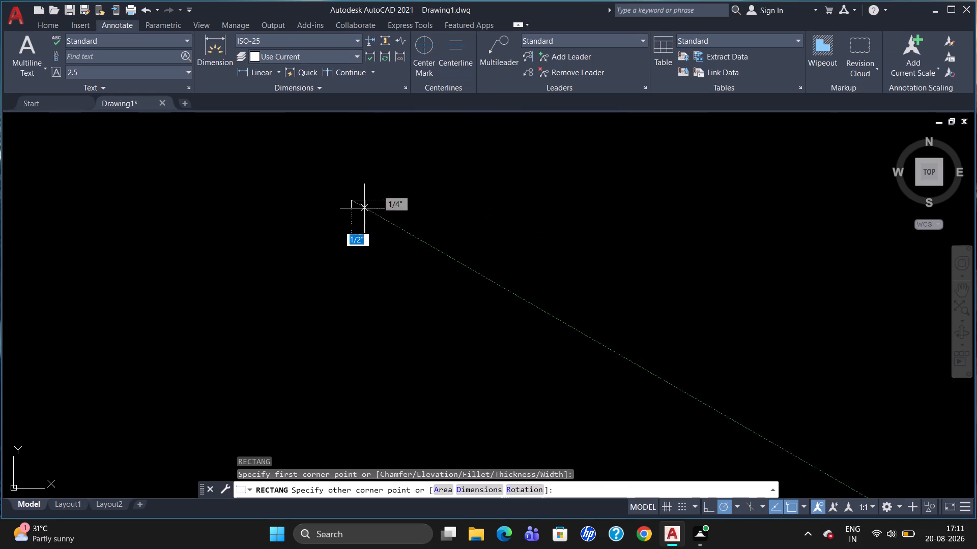
pyautogui.write('35')
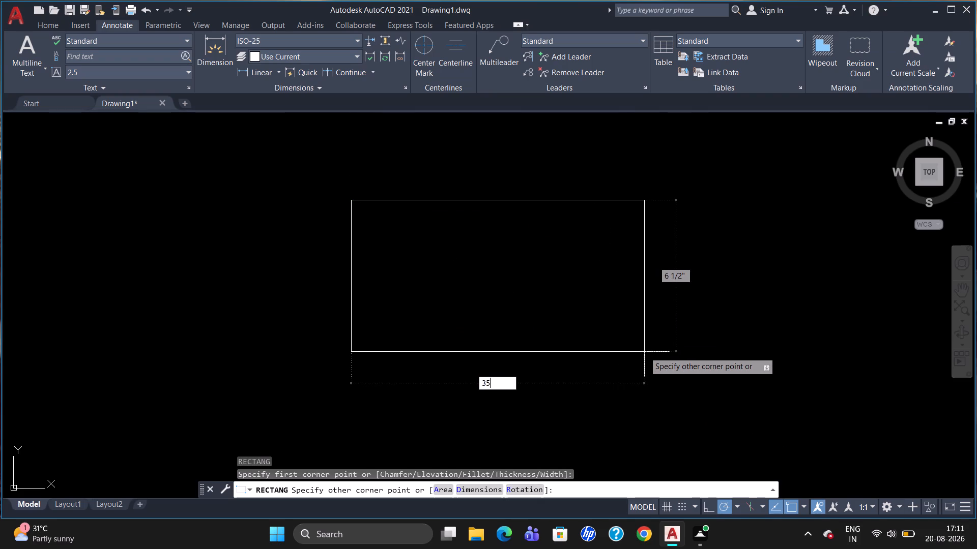
pyautogui.press("'")
pyautogui.press('4')
pyautogui.hotkey('shift', '"')
pyautogui.press('Tab')
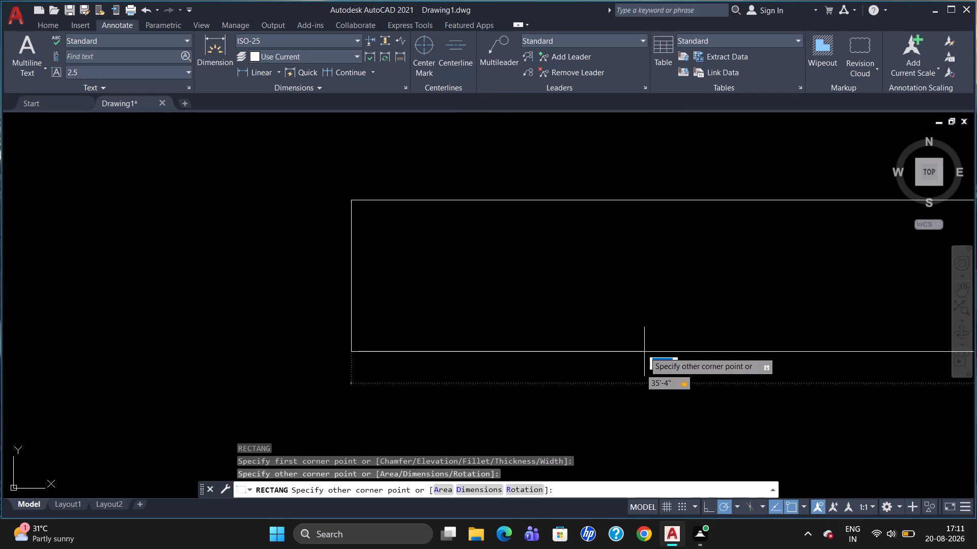
pyautogui.write('47')
pyautogui.press("'")
pyautogui.write('11')
pyautogui.hotkey('shift', '"')
pyautogui.press('Return')
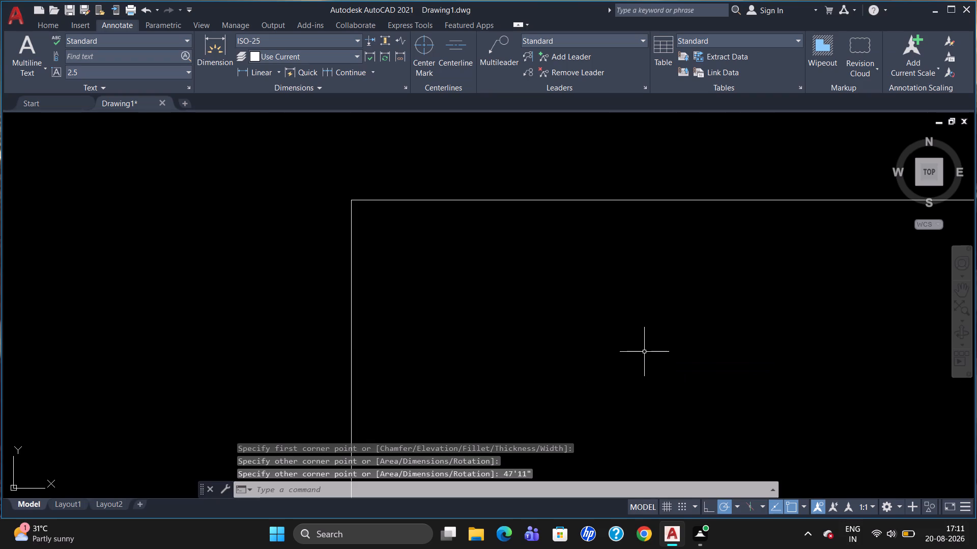
pyautogui.press('Escape')
# Move the UCS origin off the rectangle's upper-left corner into the empty space to the left of the rectangle.
pyautogui.scroll(-2, 634, 256)
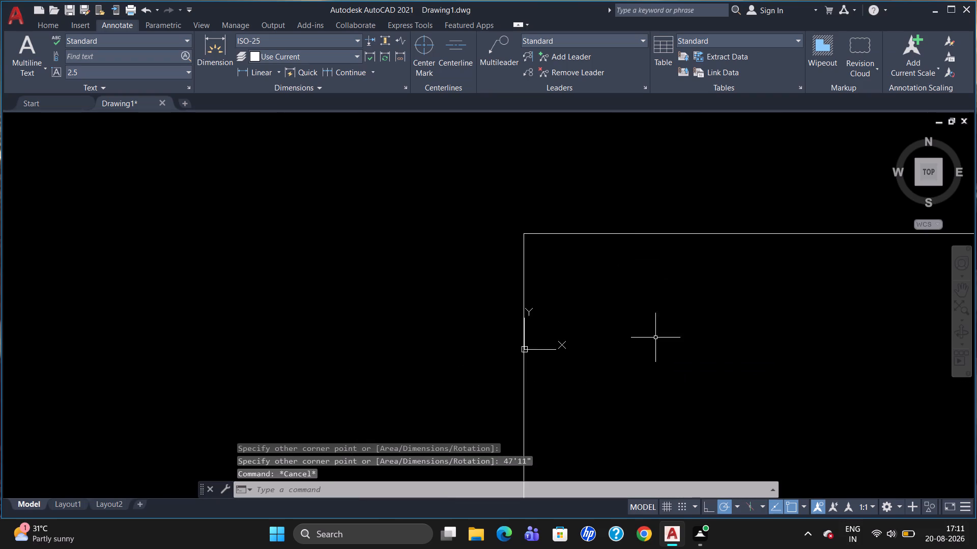
pyautogui.scroll(-4, 648, 327)
pyautogui.scroll(5, 707, 418)
pyautogui.scroll(-7, 530, 226)
pyautogui.scroll(4, 594, 329)
pyautogui.scroll(-4, 587, 300)
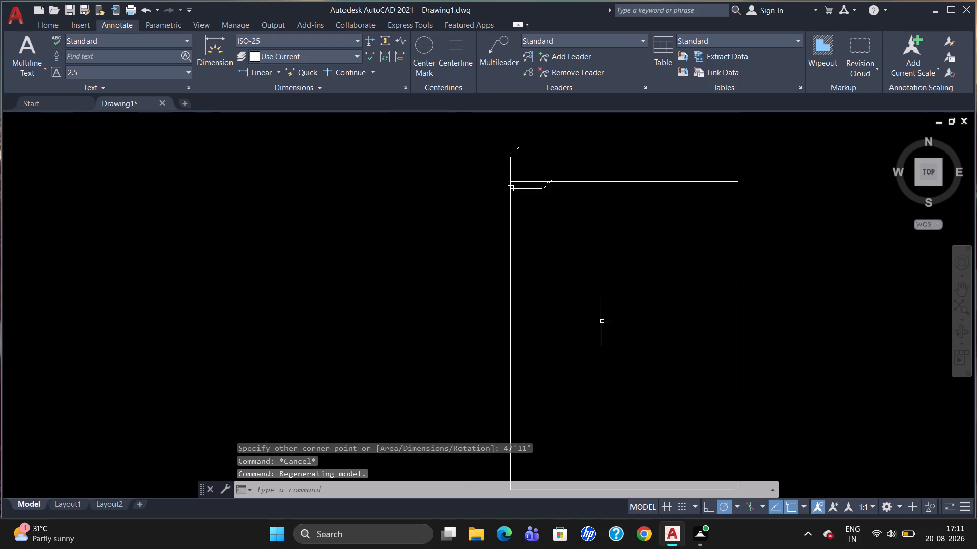
pyautogui.scroll(2, 633, 423)
pyautogui.scroll(-5, 617, 350)
pyautogui.scroll(2, 645, 417)
pyautogui.scroll(-1, 625, 329)
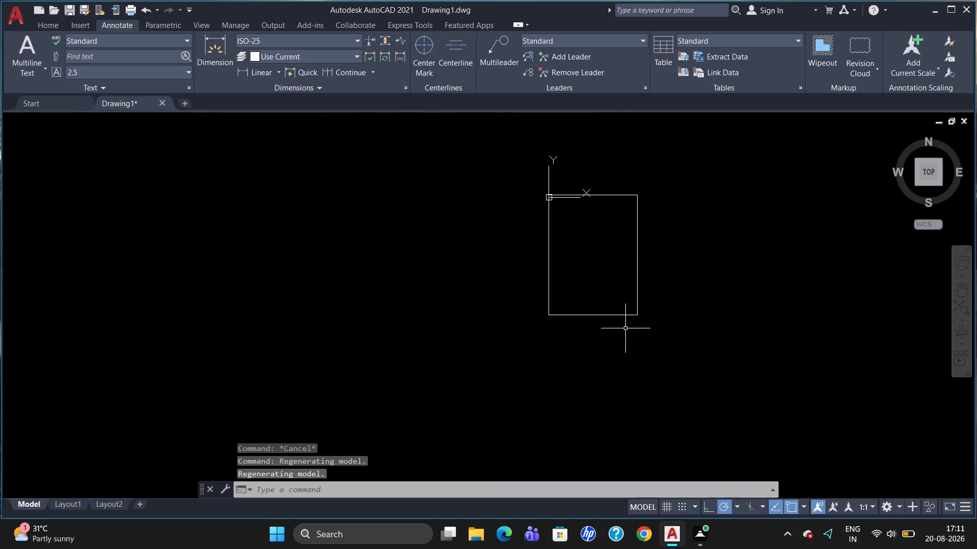
pyautogui.scroll(1, 601, 136)
pyautogui.click(519, 235)
pyautogui.click(518, 236)
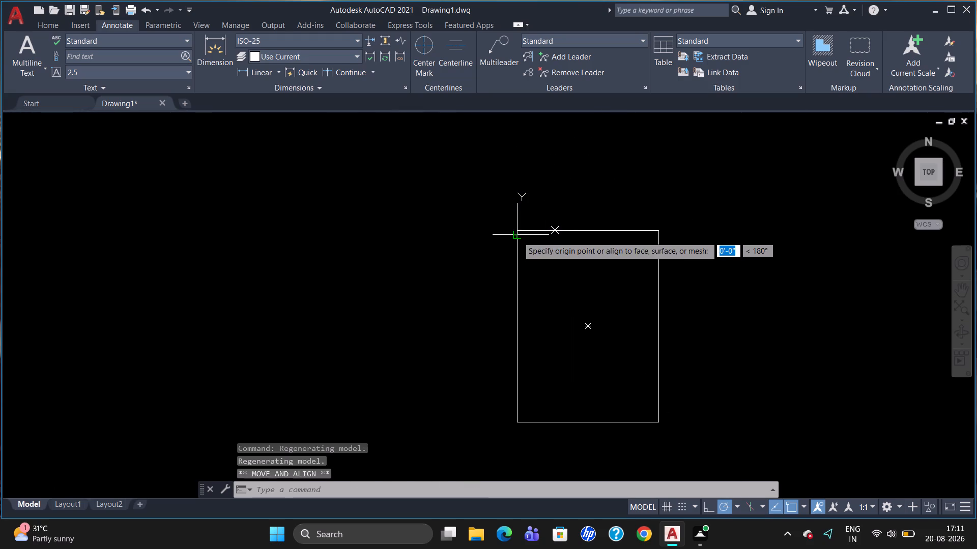
pyautogui.moveTo(517, 236); pyautogui.dragTo(394, 234)
pyautogui.click(243, 225)
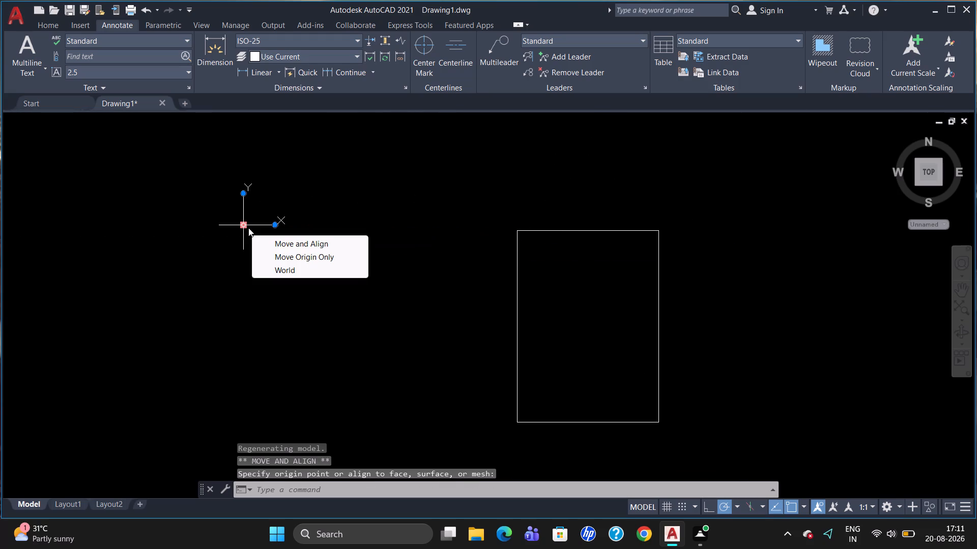
pyautogui.click(416, 333)
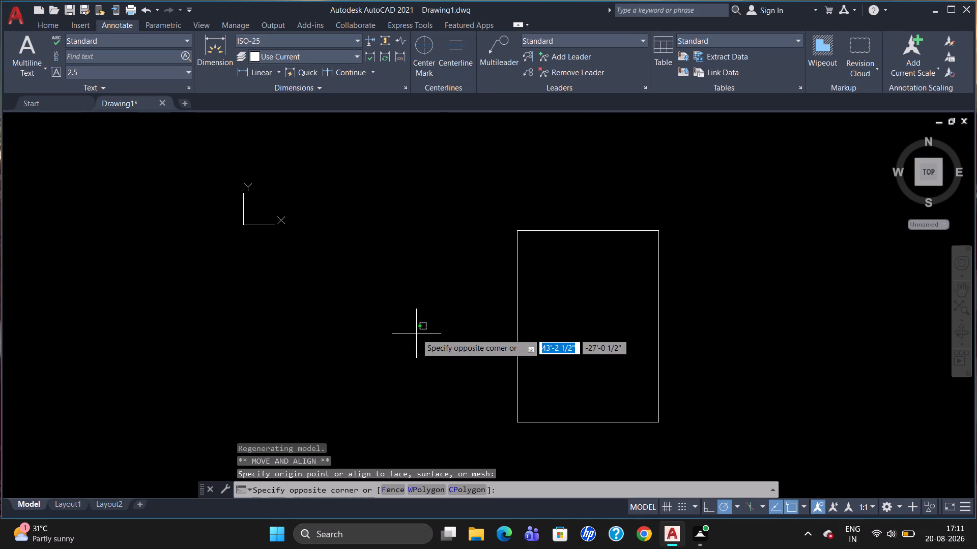
pyautogui.scroll(1, 588, 353)
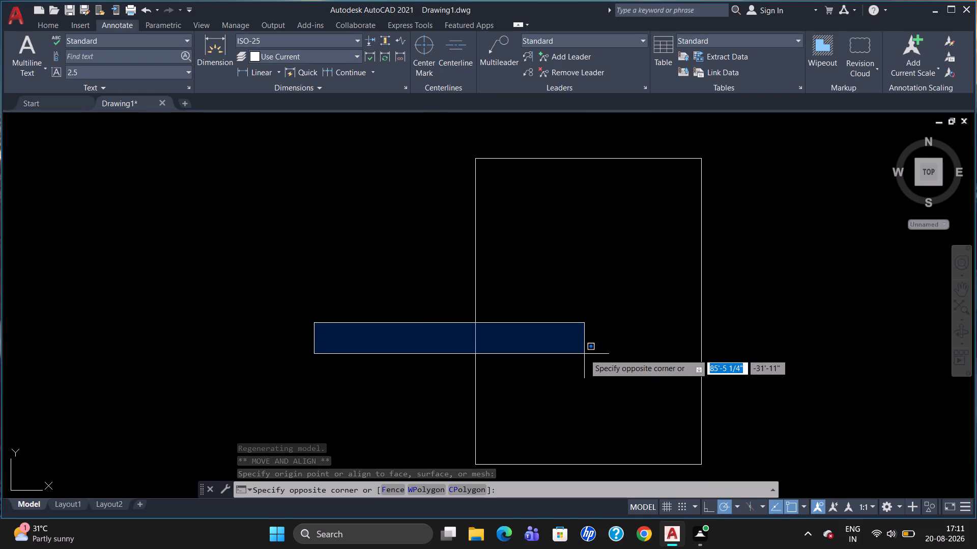
pyautogui.press('Escape')
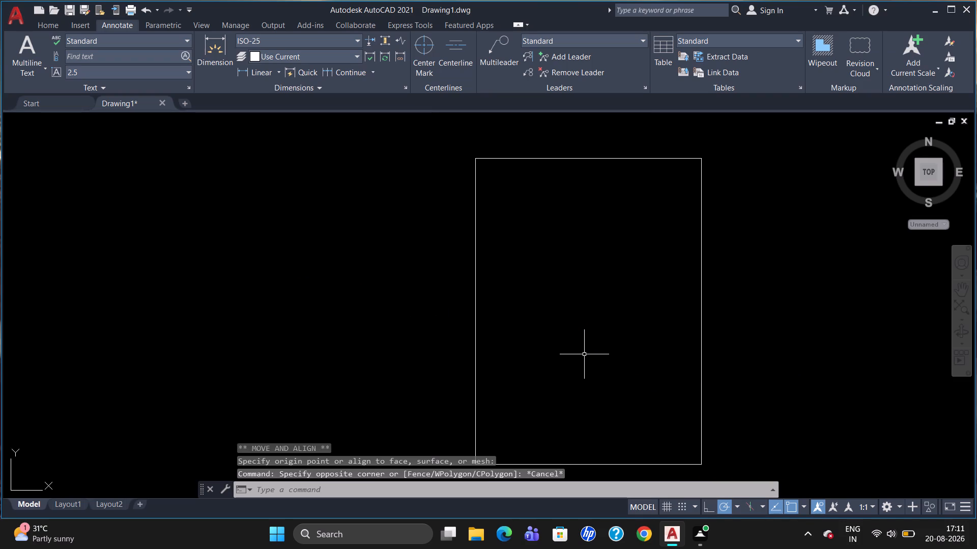
# Offset the rectangle 9" inward to form the outer wall thickness.
pyautogui.scroll(-1, 619, 298)
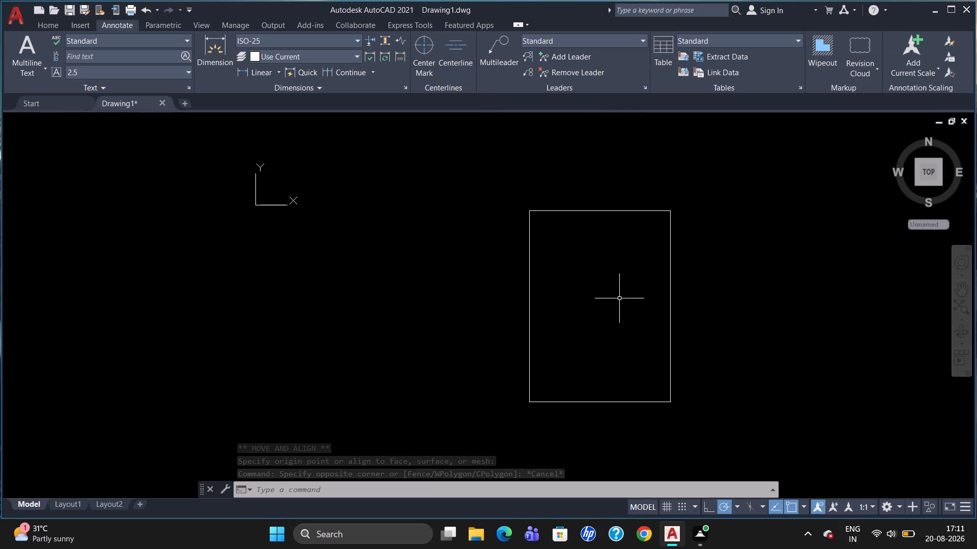
pyautogui.press('o')
pyautogui.press('Return')
pyautogui.write('9"')
pyautogui.press('Return')
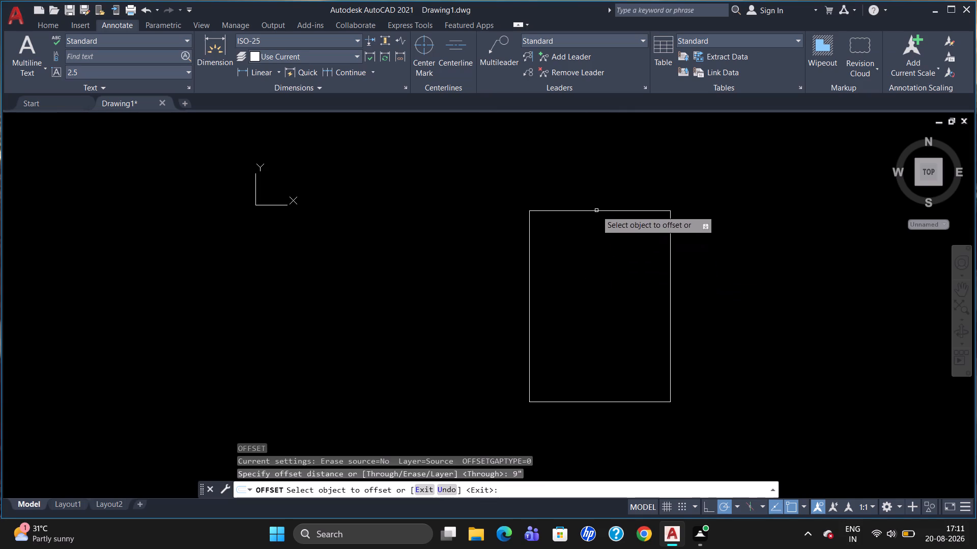
pyautogui.moveTo(594, 210); pyautogui.dragTo(595, 215)
pyautogui.click(602, 243)
pyautogui.scroll(1, 601, 242)
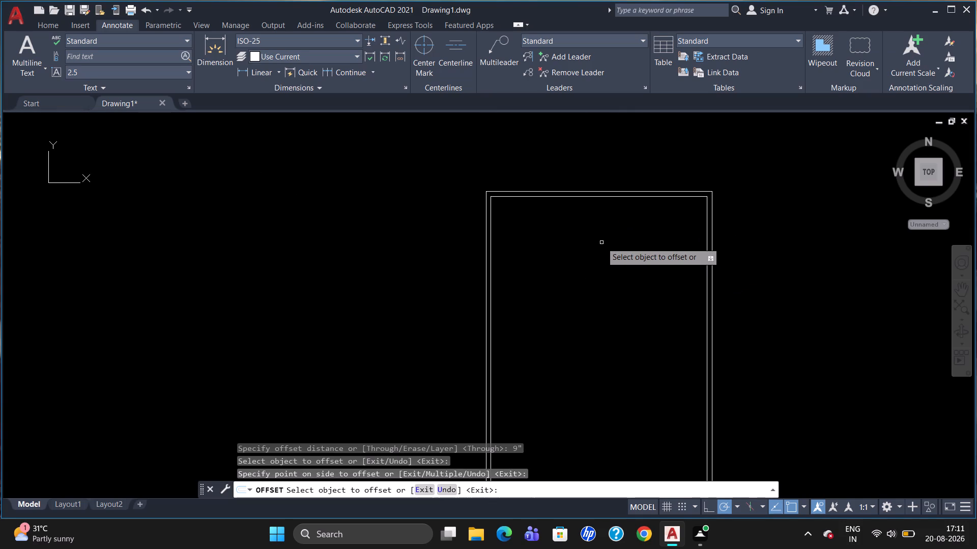
pyautogui.scroll(-2, 658, 281)
pyautogui.scroll(1, 662, 351)
pyautogui.scroll(1, 645, 291)
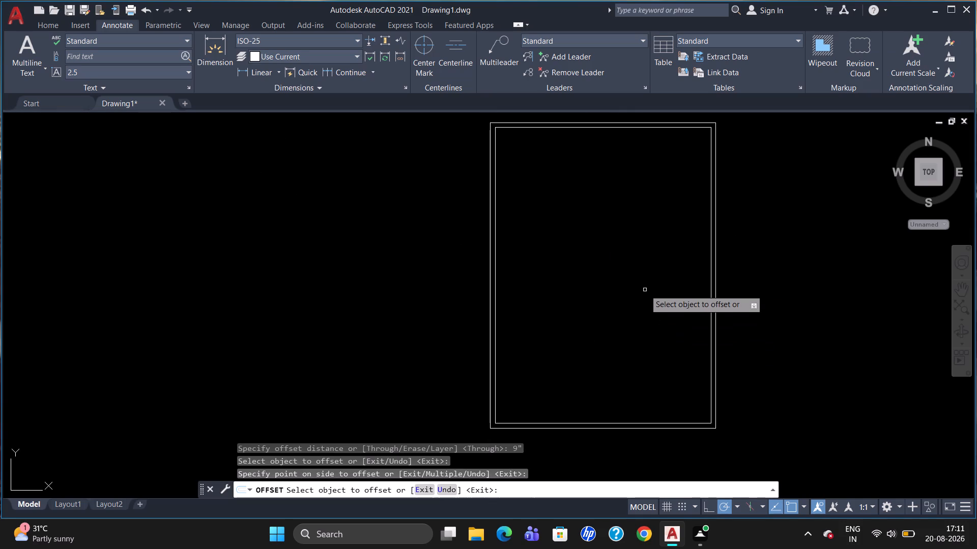
pyautogui.press('Escape')
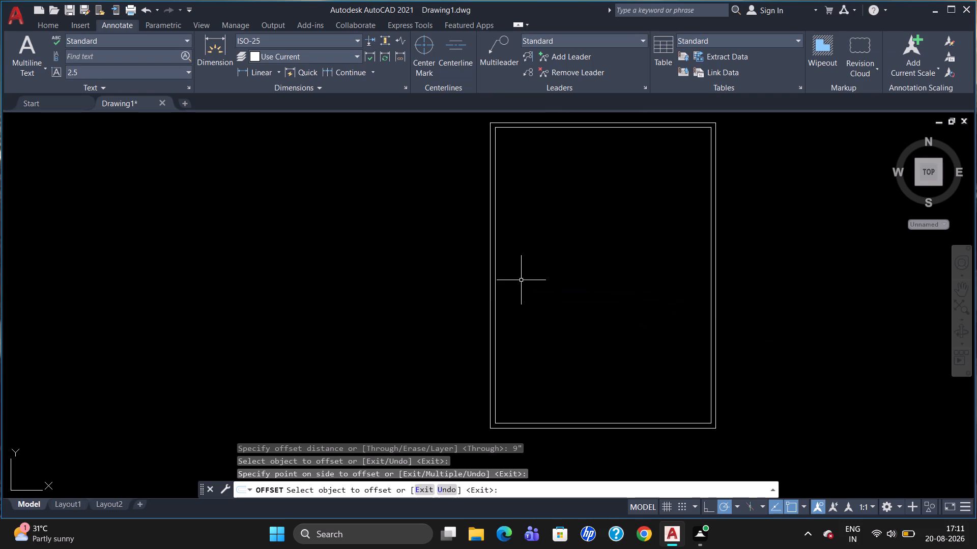
# Explode the inner rectangle into separate lines.
pyautogui.click(497, 280)
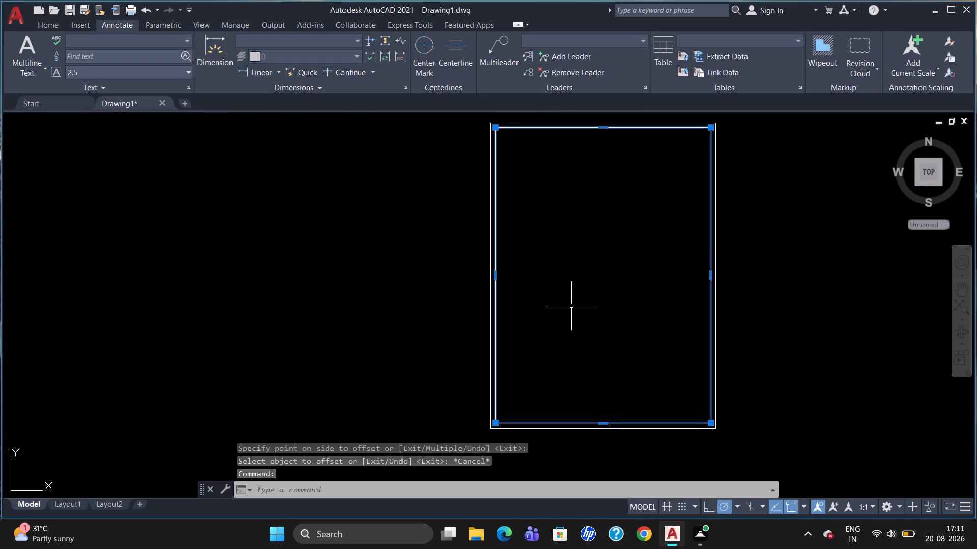
pyautogui.press('x')
pyautogui.press('Return')
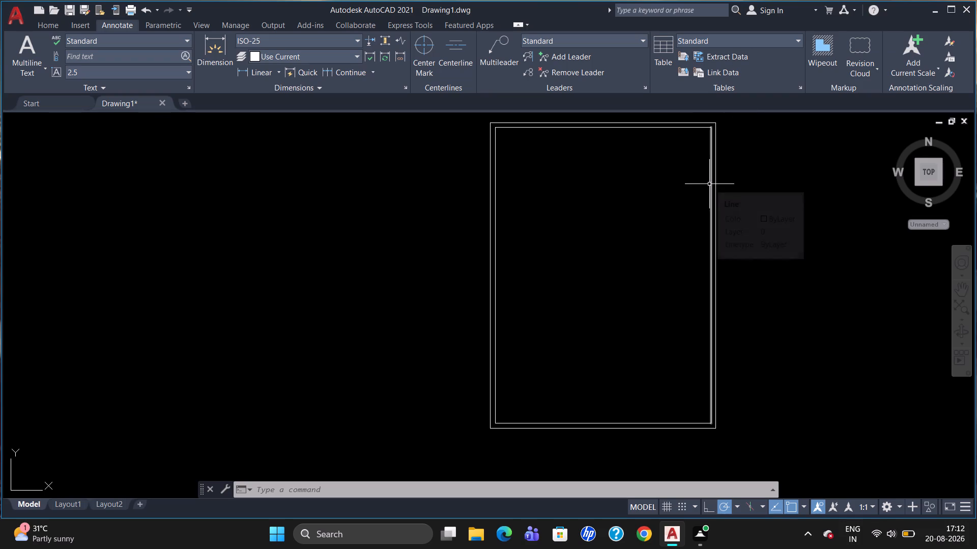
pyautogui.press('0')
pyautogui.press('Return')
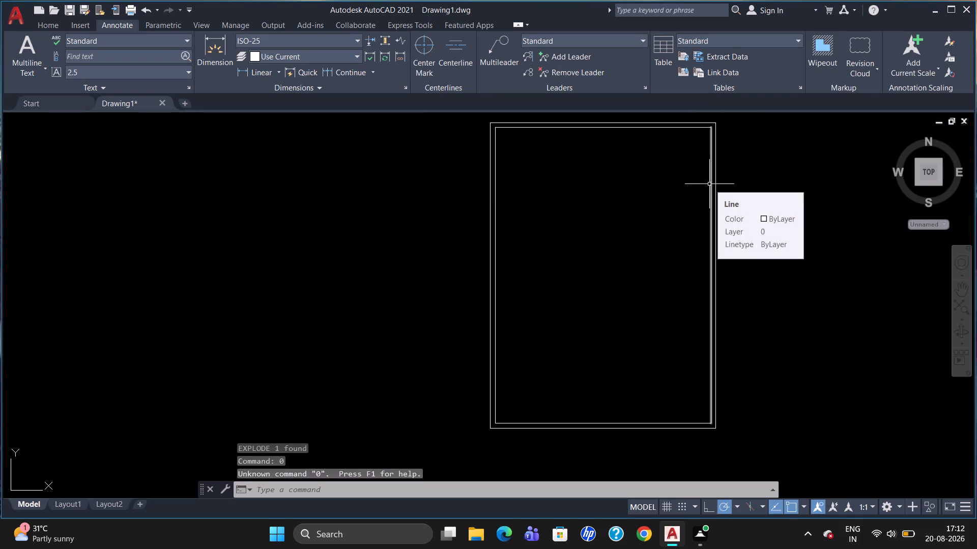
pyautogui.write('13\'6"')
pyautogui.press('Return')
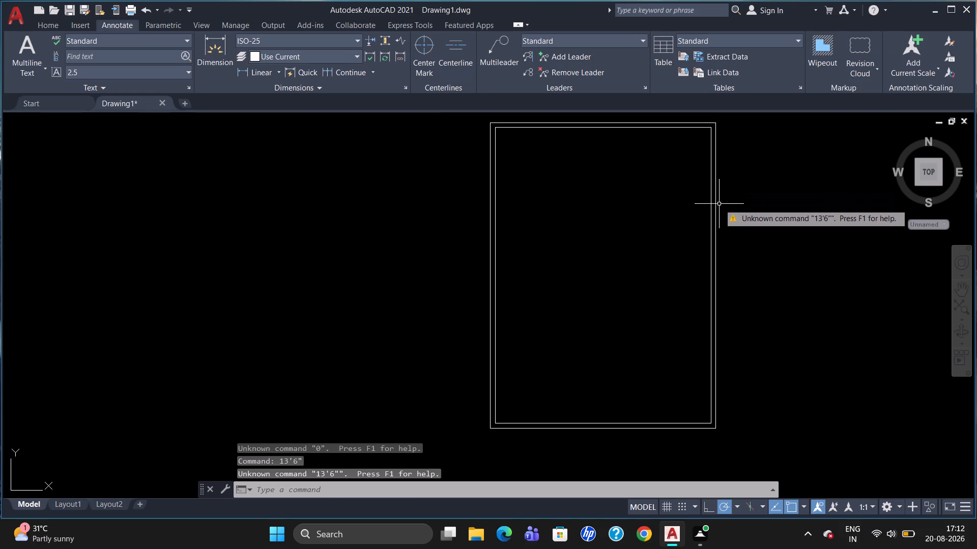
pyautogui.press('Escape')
# Offset the inner rectangle's right vertical line 13'6" toward the interior.
pyautogui.press('o')
pyautogui.press('Return')
pyautogui.press('1')
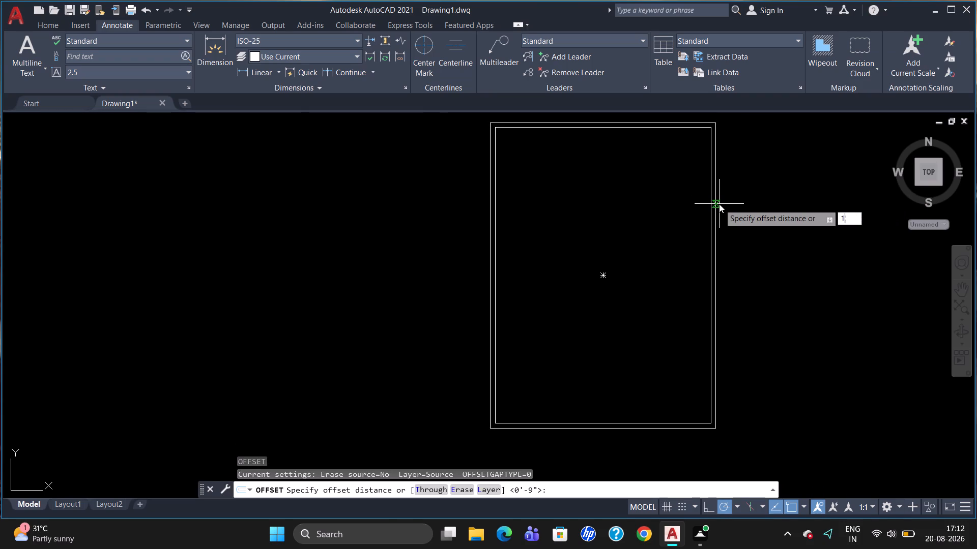
pyautogui.press('5')
pyautogui.press('BackSpace')
pyautogui.write('3\'6"')
pyautogui.press('Return')
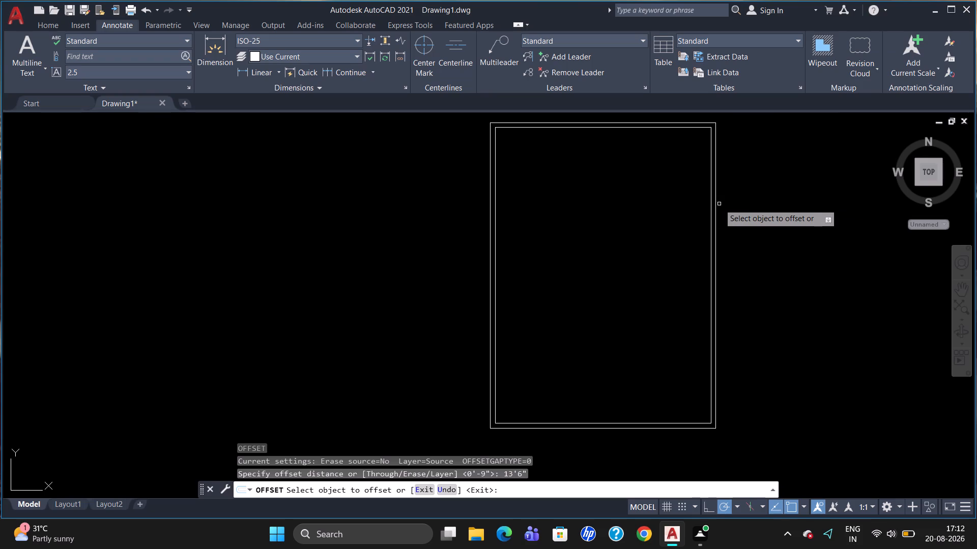
pyautogui.click(710, 215)
pyautogui.click(695, 222)
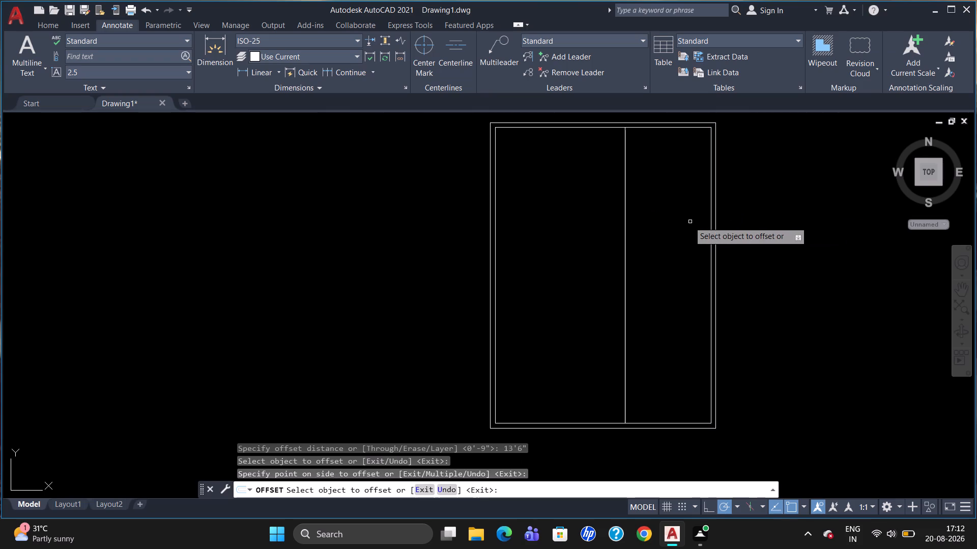
# Offset the new interior vertical line 4.5" to the left to form a partition wall.
pyautogui.click(625, 220)
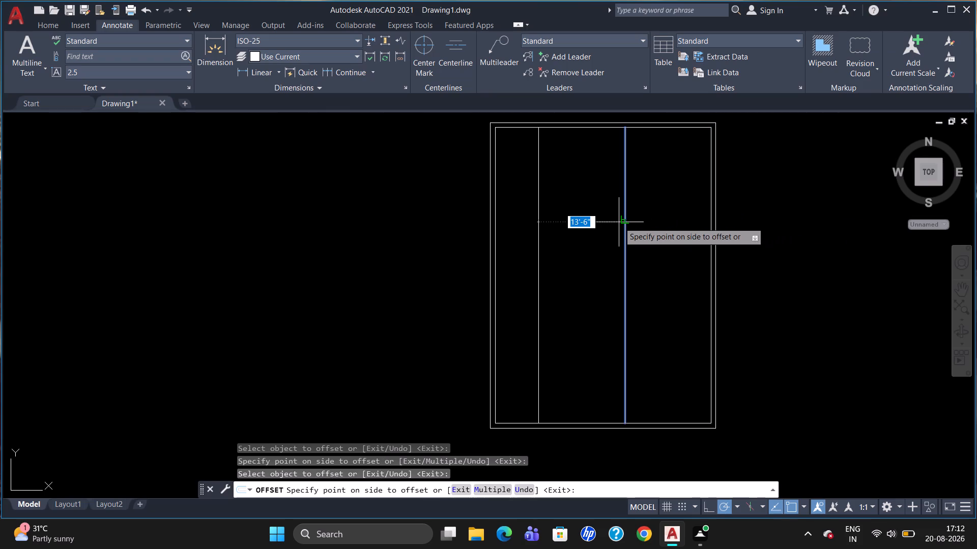
pyautogui.write('4.5"')
pyautogui.press('Return')
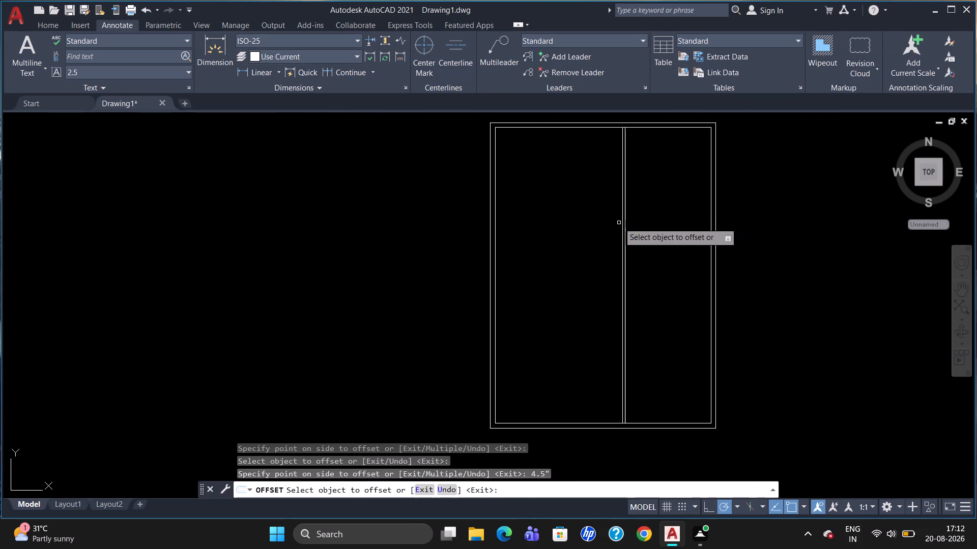
# Offset the partition wall's left line 4'6" further to the left.
pyautogui.click(622, 220)
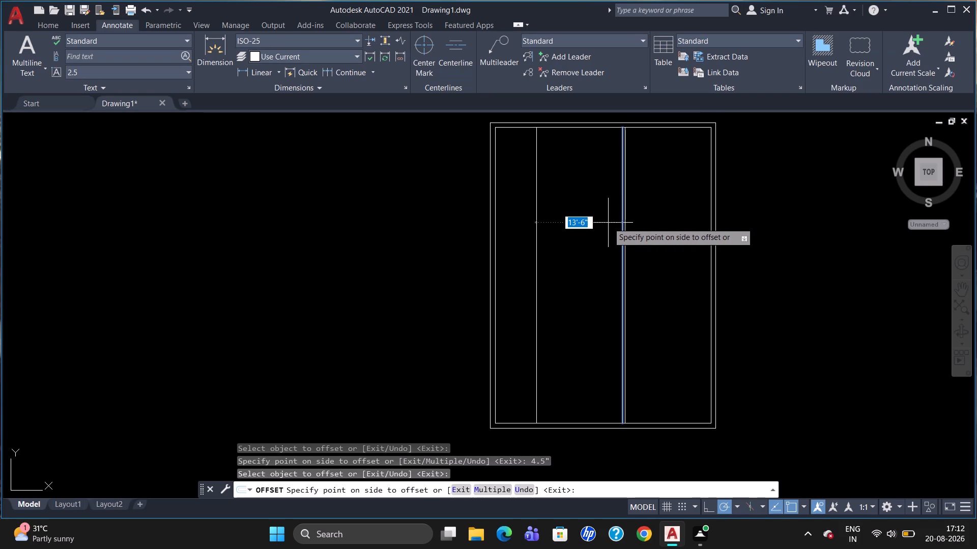
pyautogui.write('4\'6"')
pyautogui.press('Return')
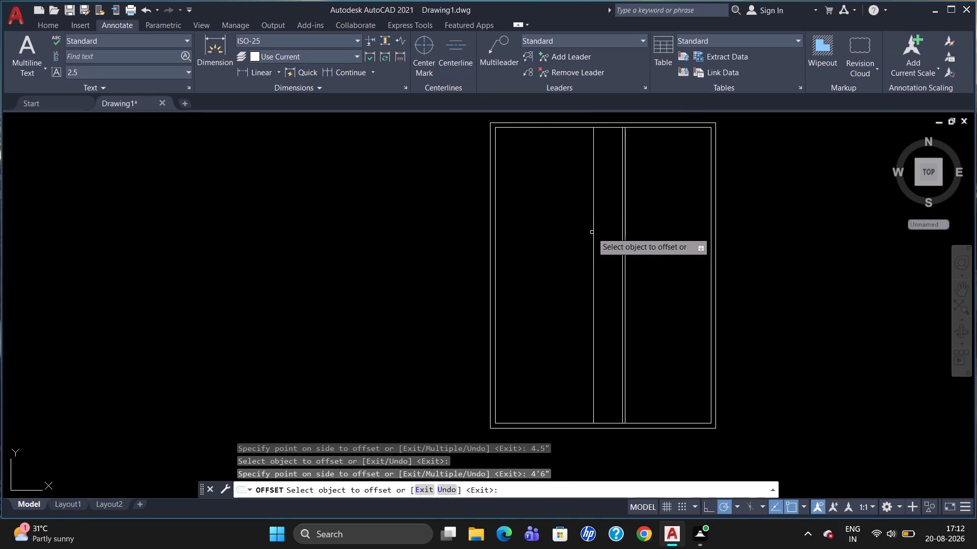
# Offset the newest interior vertical line 4.5" to the left to form the second partition wall.
pyautogui.click(593, 233)
pyautogui.write('4.5"')
pyautogui.press('Return')
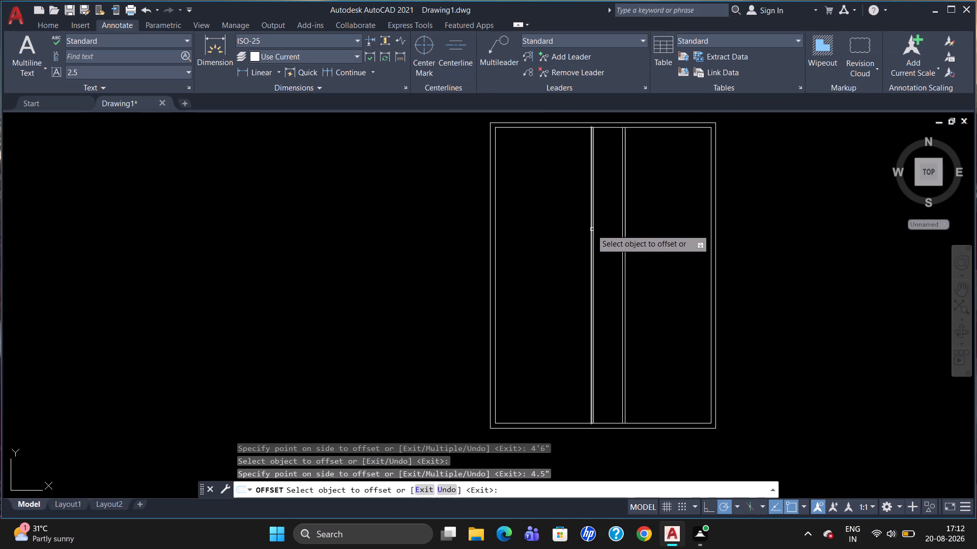
# Offset the second partition wall's left line 15'1" to the left.
pyautogui.click(591, 229)
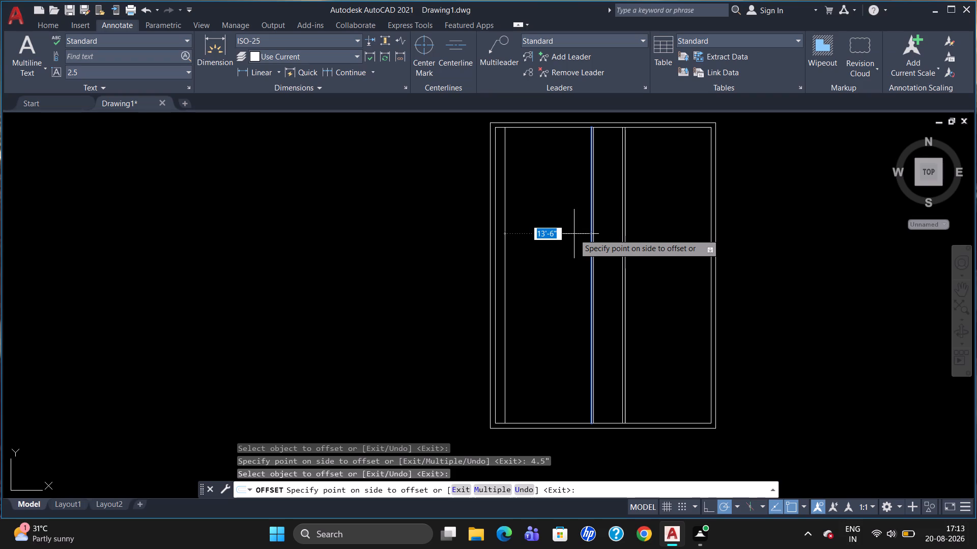
pyautogui.write('15')
pyautogui.press("'")
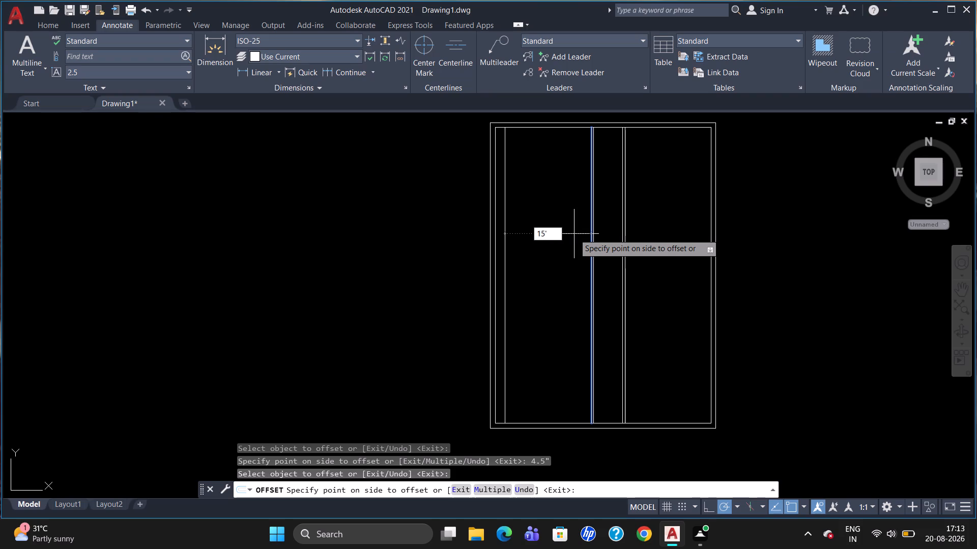
pyautogui.write('1"')
pyautogui.press('Return')
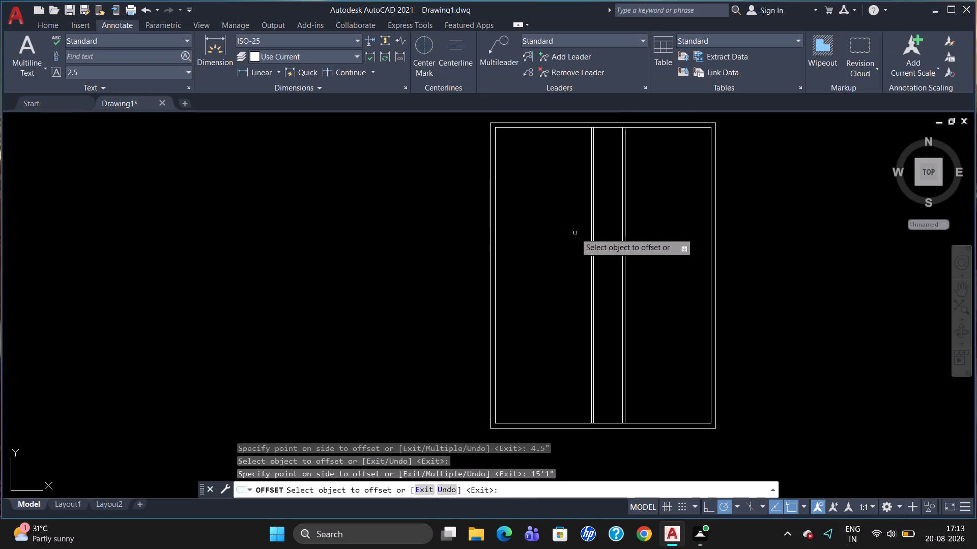
pyautogui.press('Escape')
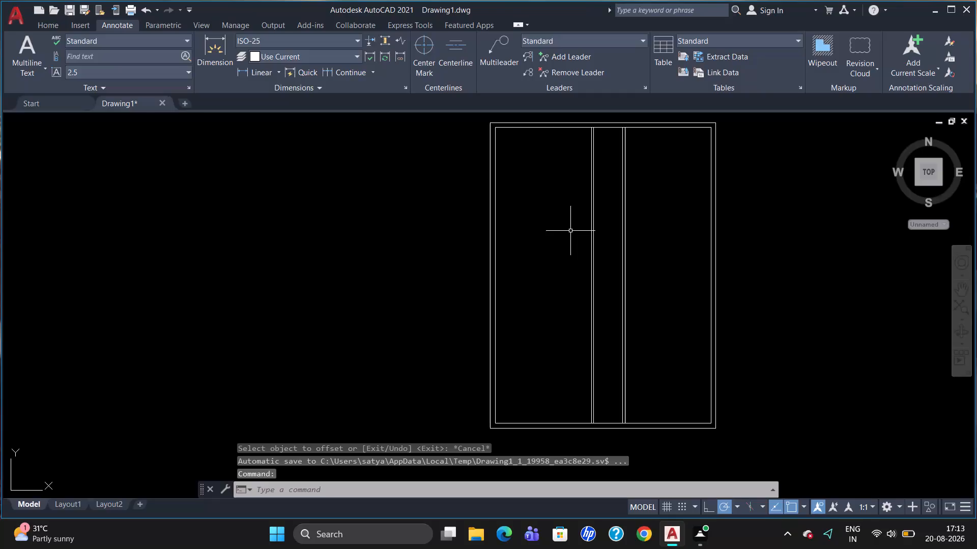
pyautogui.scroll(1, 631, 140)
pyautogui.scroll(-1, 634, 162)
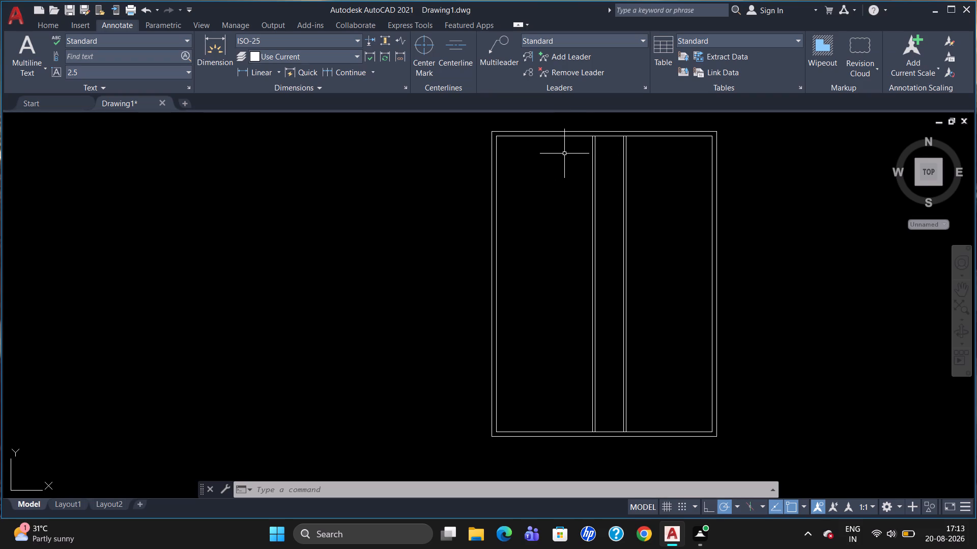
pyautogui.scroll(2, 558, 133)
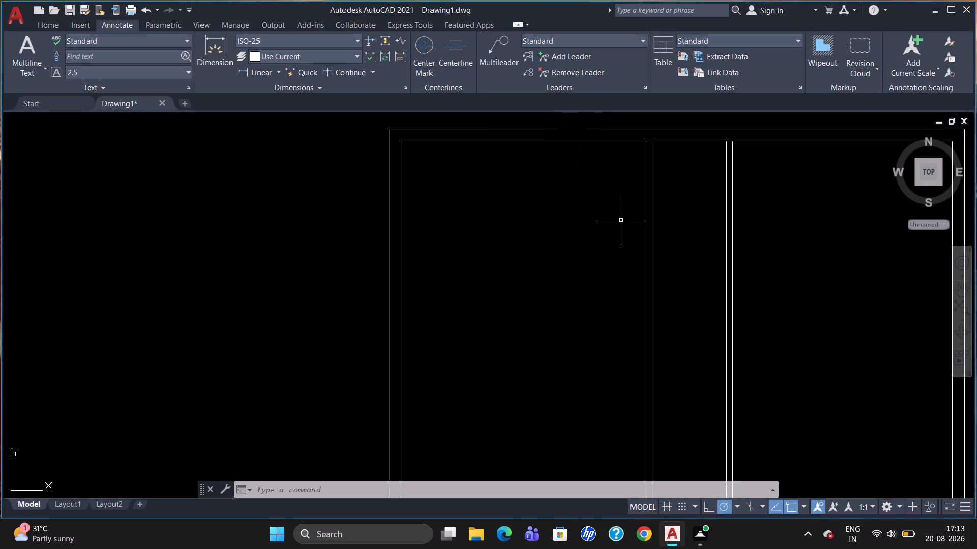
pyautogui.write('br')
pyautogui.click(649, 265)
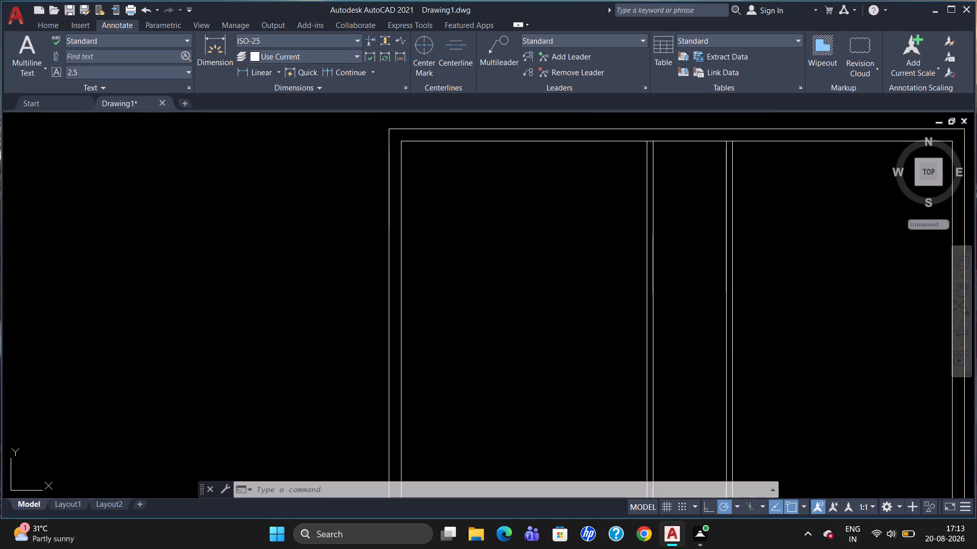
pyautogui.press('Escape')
# Break the inner rectangle's top line at a point where it meets the second partition wall's left line.
pyautogui.write('br')
pyautogui.click(678, 304)
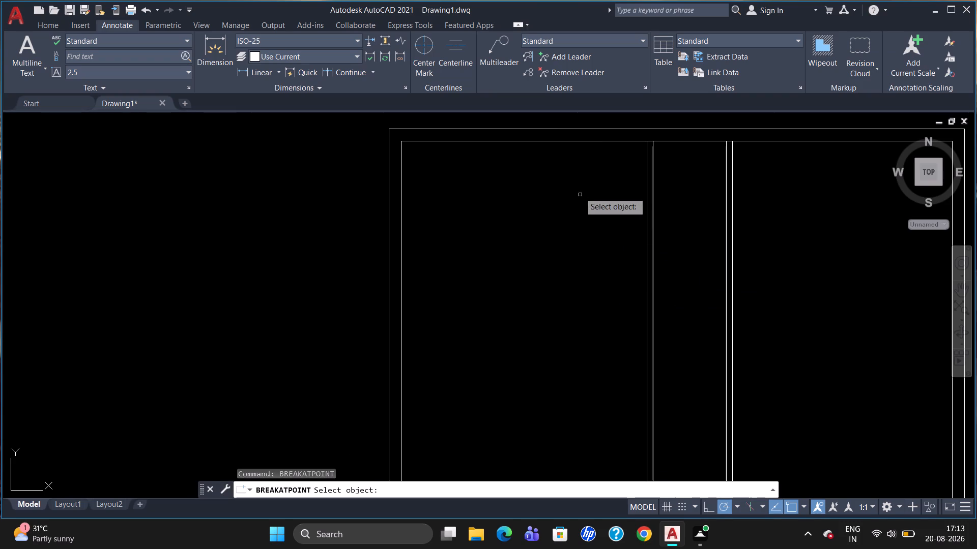
pyautogui.click(568, 142)
pyautogui.click(647, 143)
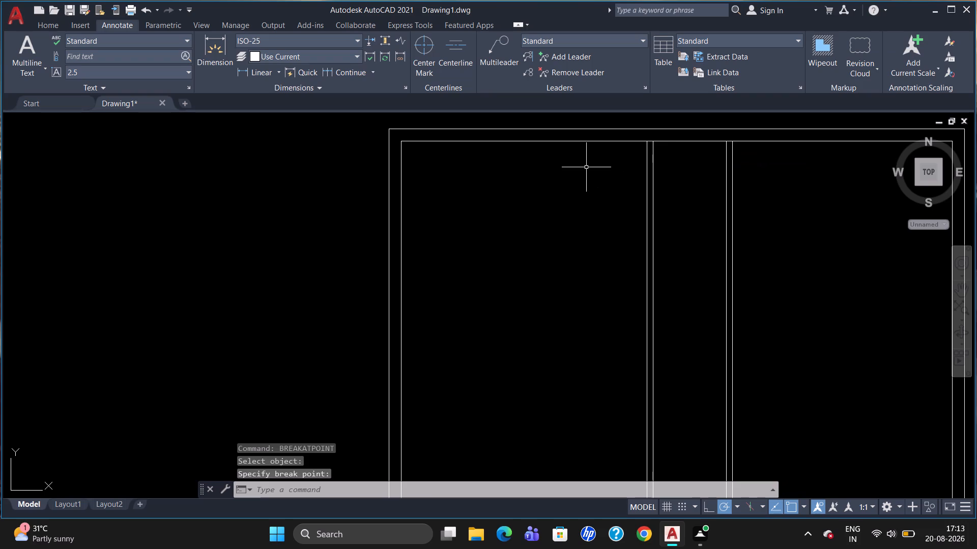
# Offset the broken-off left segment of the inner top line 3'6" downward into the left room.
pyautogui.press('o')
pyautogui.press('Return')
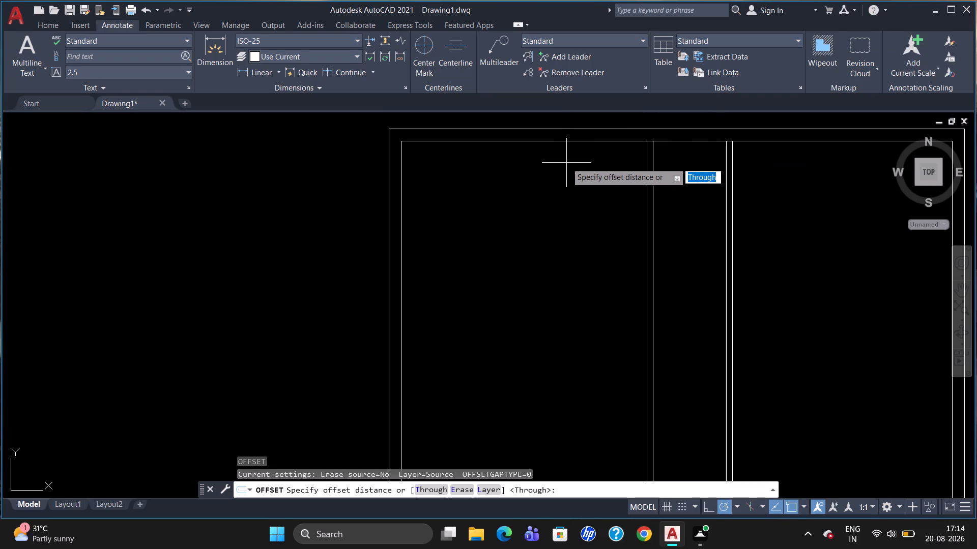
pyautogui.press('3')
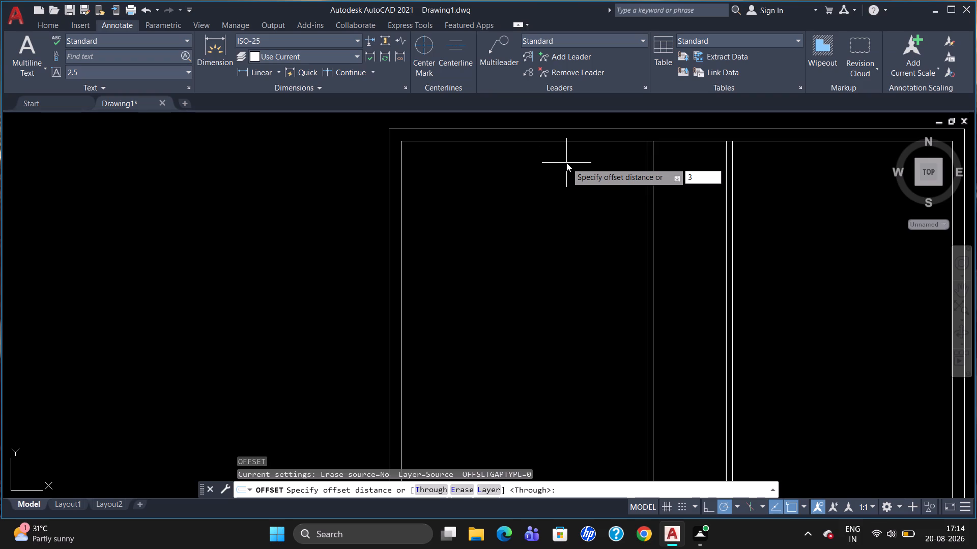
pyautogui.write('\'6"')
pyautogui.press('Return')
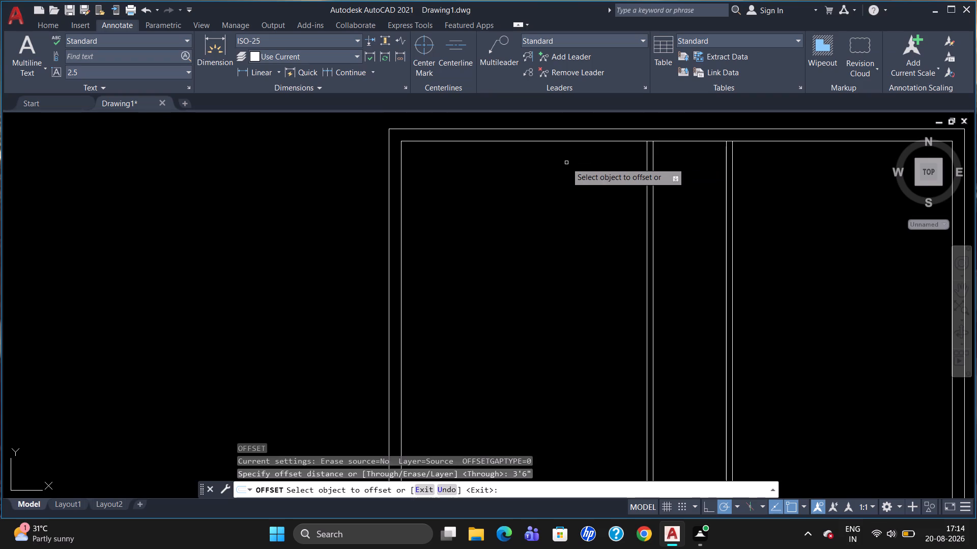
pyautogui.click(539, 142)
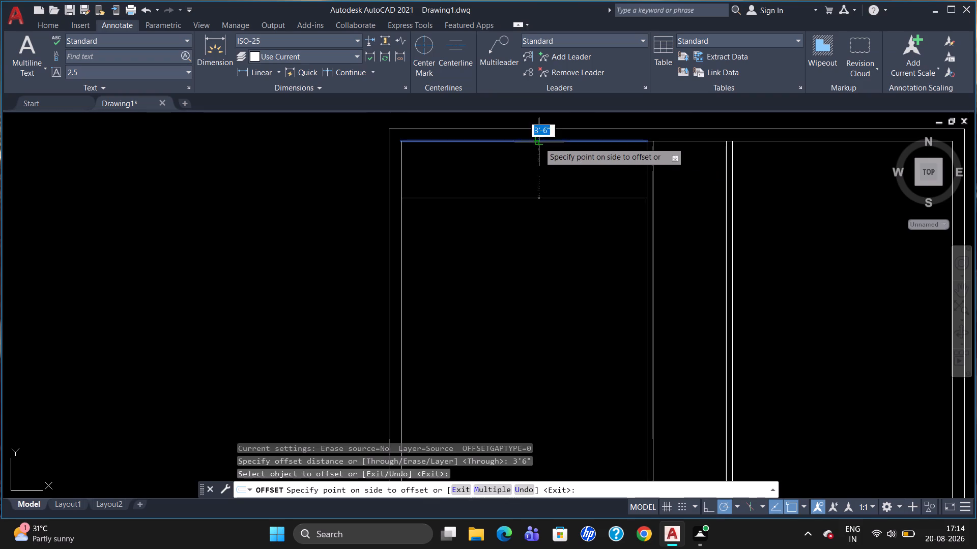
pyautogui.click(545, 162)
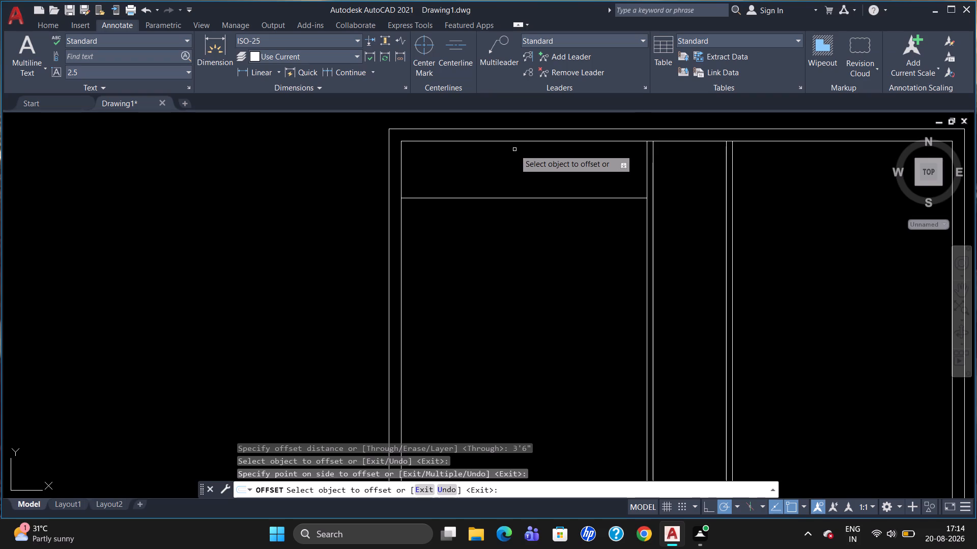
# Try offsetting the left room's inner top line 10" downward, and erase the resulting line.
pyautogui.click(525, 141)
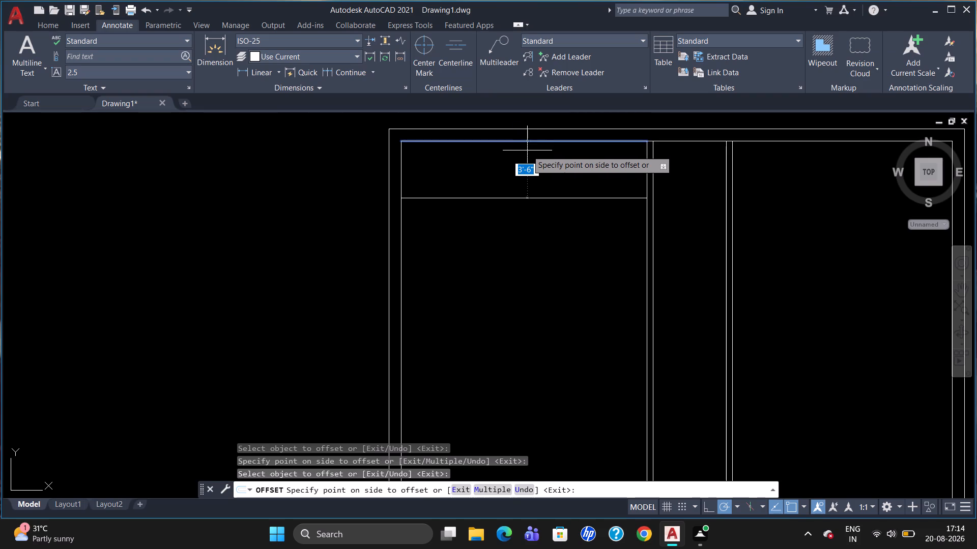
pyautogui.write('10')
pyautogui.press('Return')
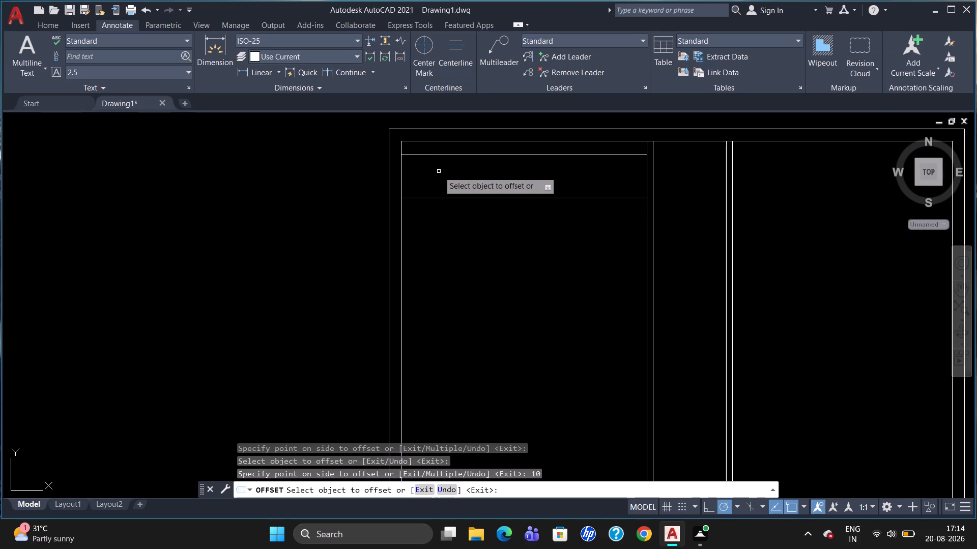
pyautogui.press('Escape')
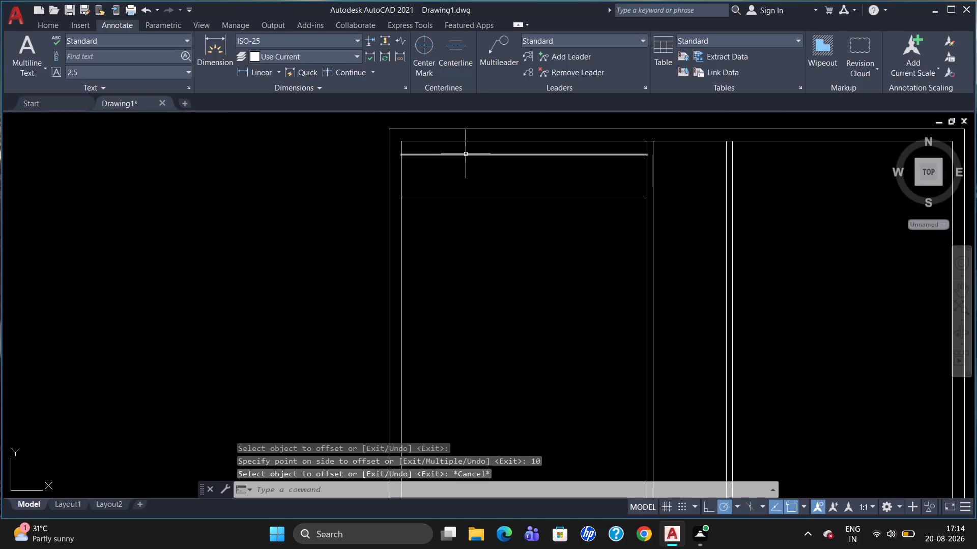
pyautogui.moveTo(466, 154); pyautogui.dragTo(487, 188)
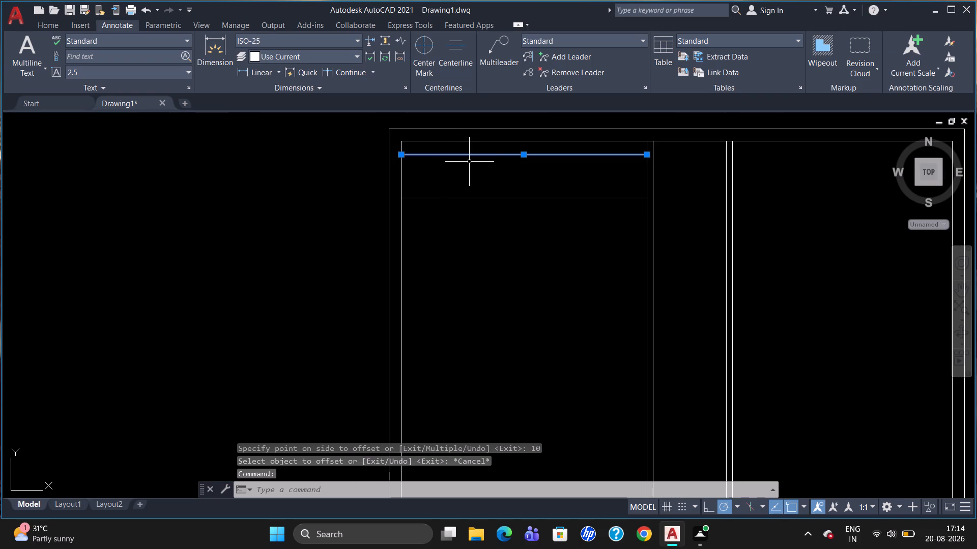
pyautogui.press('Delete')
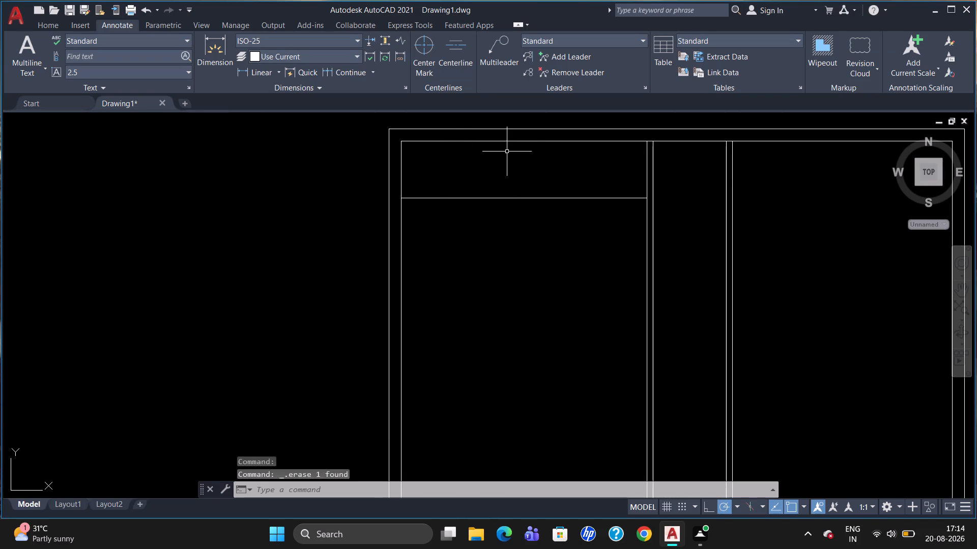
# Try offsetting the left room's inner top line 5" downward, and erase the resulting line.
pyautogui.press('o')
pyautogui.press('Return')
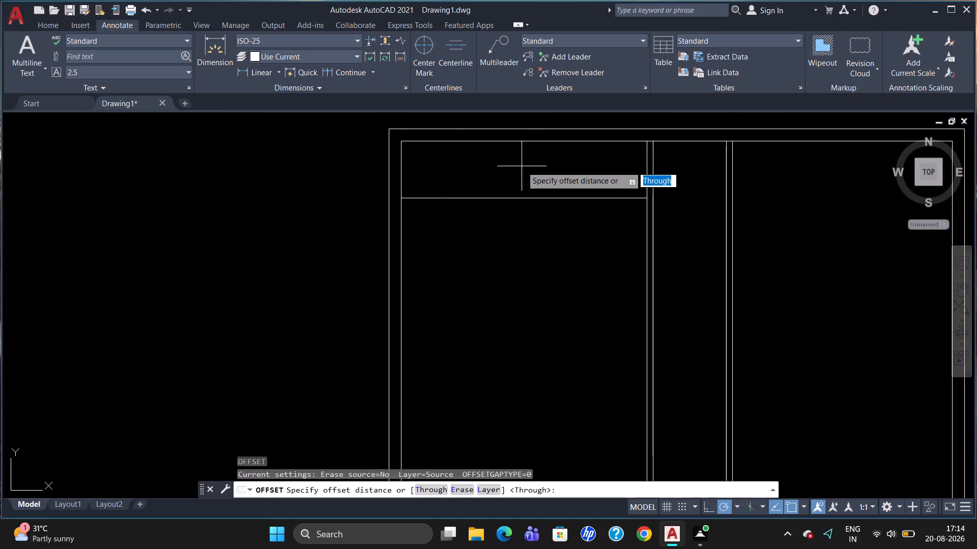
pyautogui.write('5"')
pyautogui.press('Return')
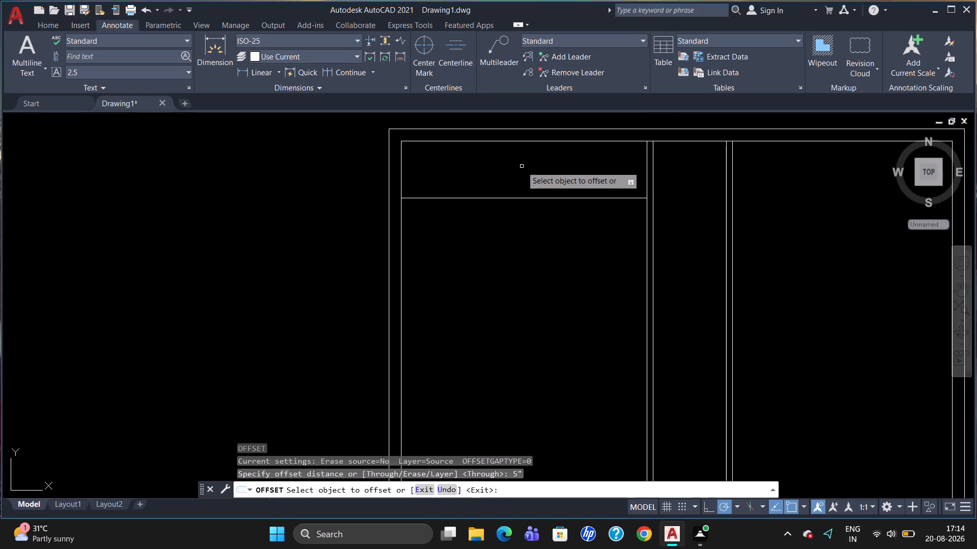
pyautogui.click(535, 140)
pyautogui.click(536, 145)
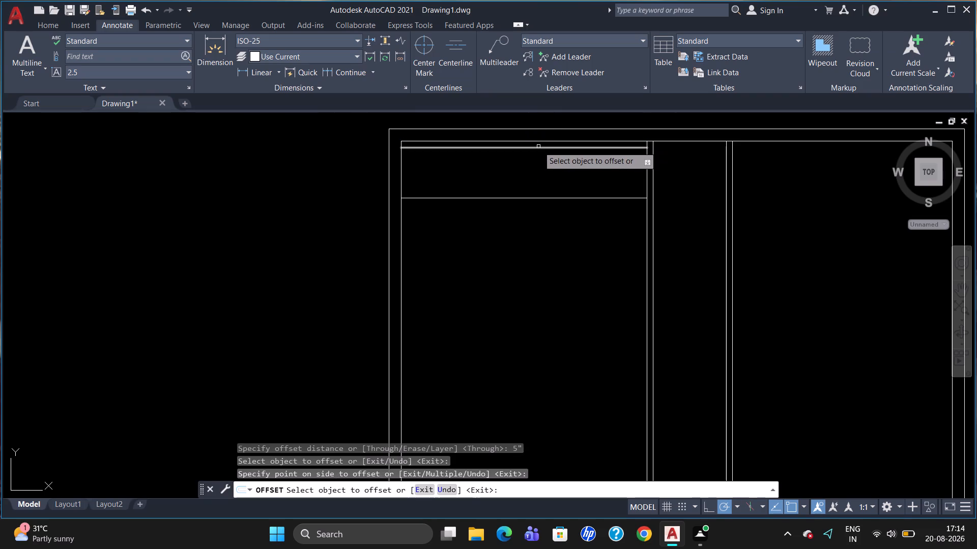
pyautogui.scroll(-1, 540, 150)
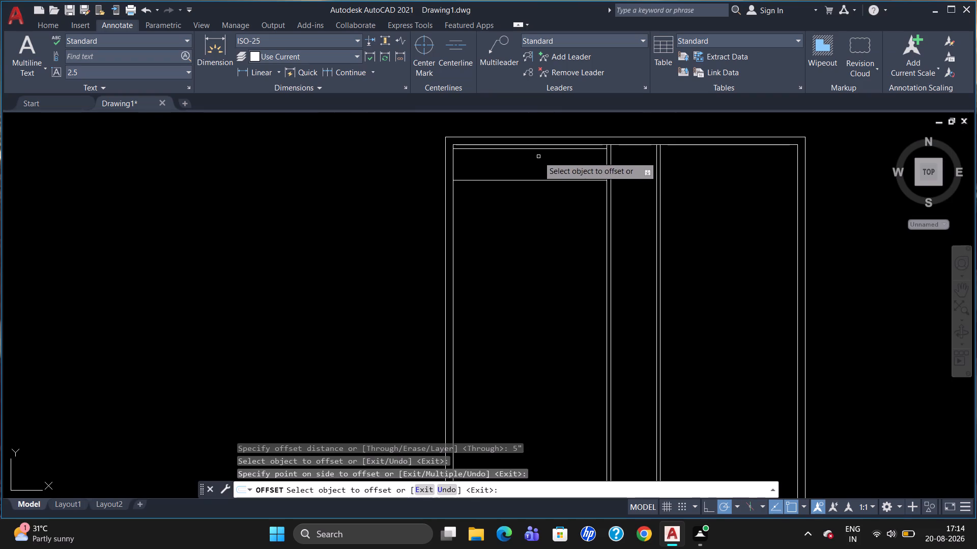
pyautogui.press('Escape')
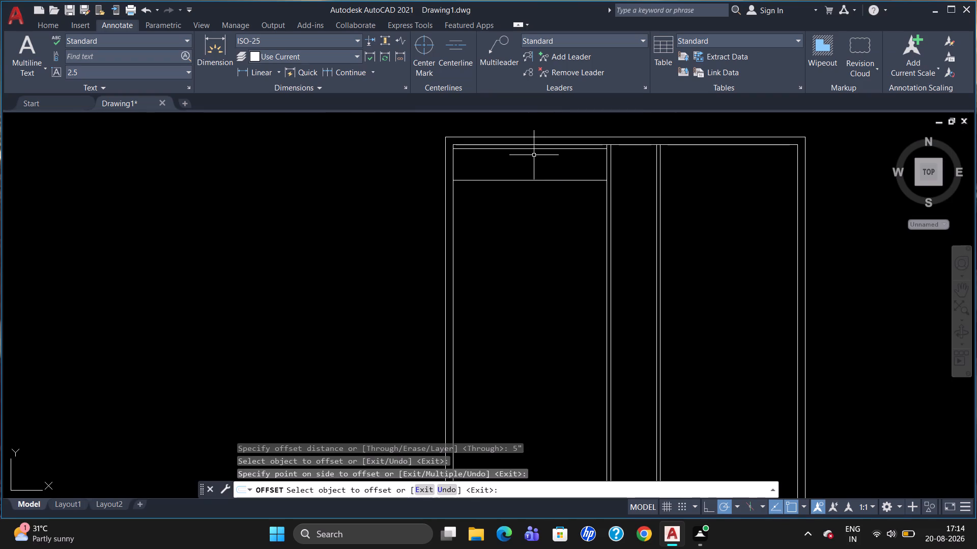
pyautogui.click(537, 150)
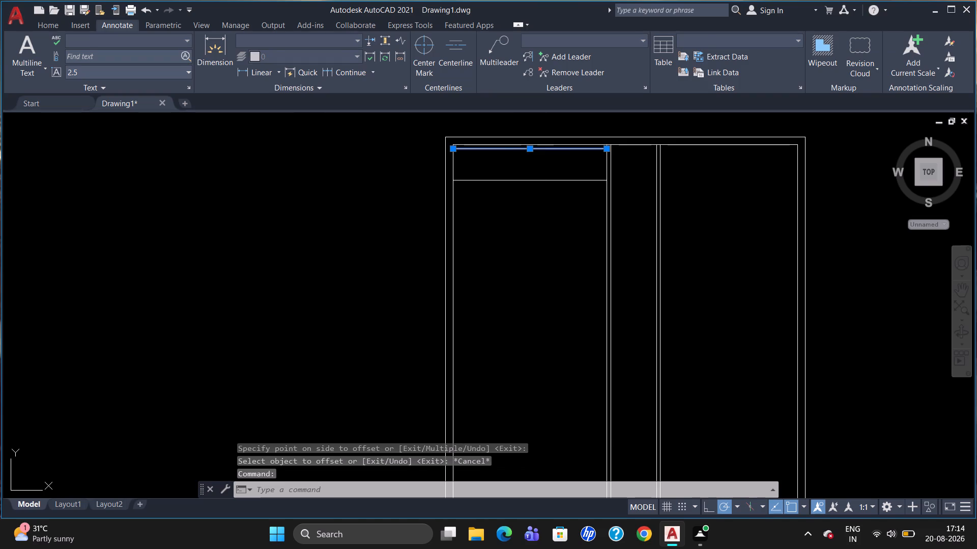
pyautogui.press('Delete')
# Offset the left room's inner top line 3" downward.
pyautogui.press('o')
pyautogui.press('Return')
pyautogui.write('3"')
pyautogui.press('Return')
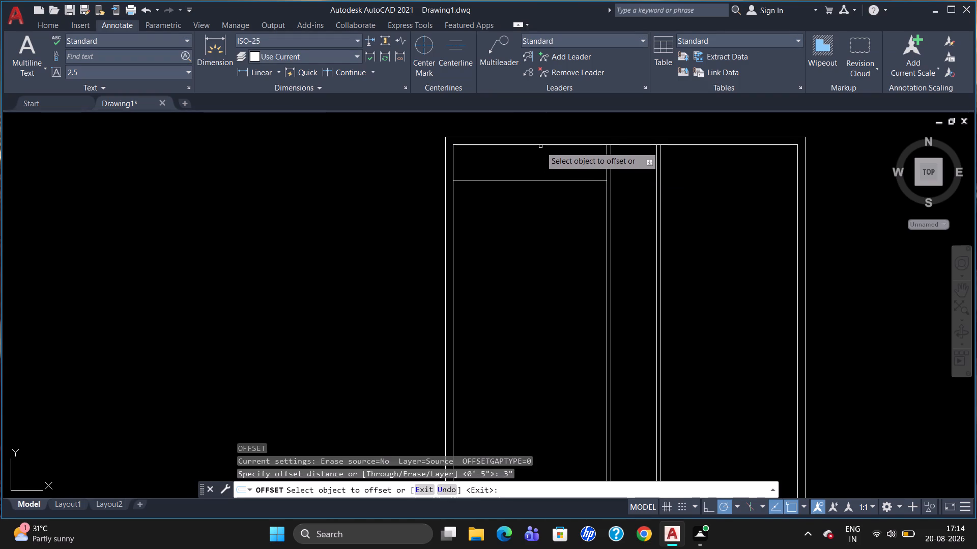
pyautogui.click(541, 145)
pyautogui.click(542, 150)
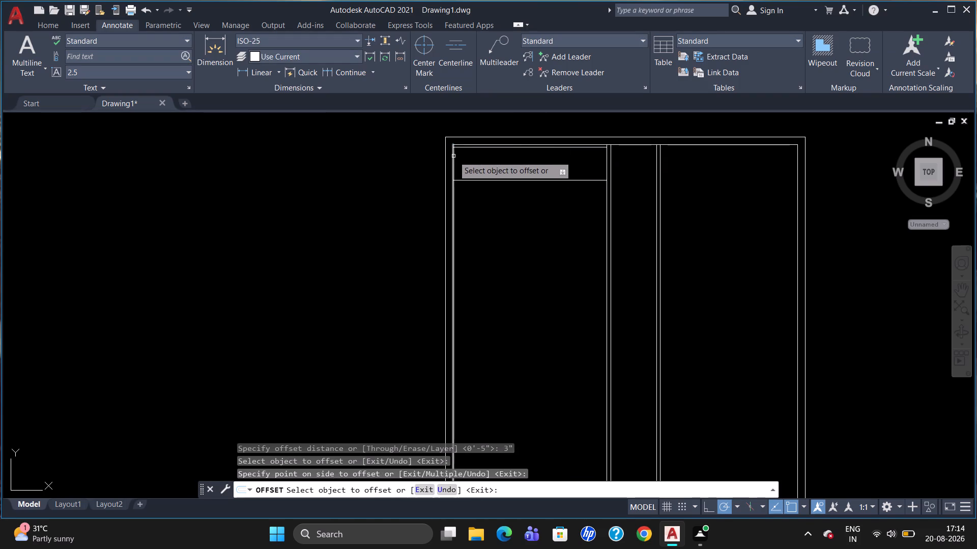
pyautogui.press('Escape')
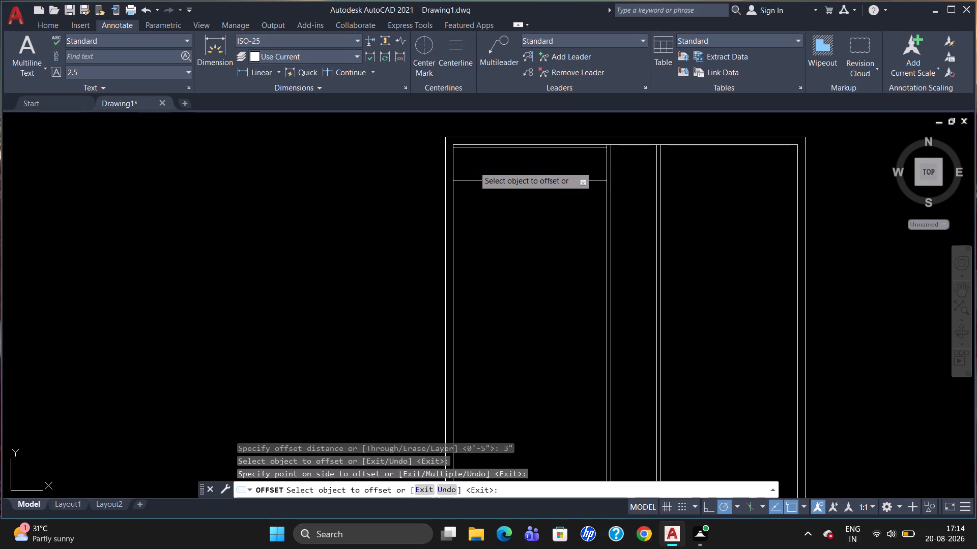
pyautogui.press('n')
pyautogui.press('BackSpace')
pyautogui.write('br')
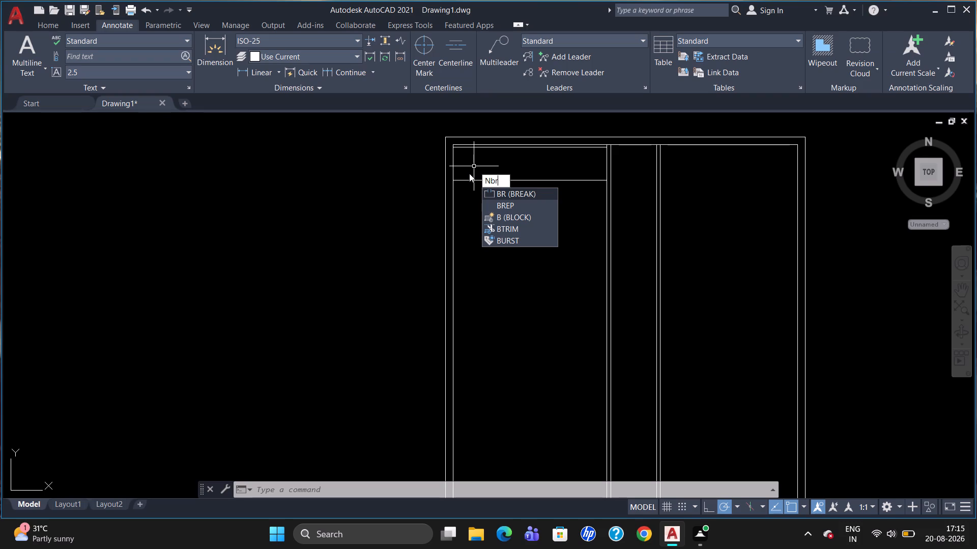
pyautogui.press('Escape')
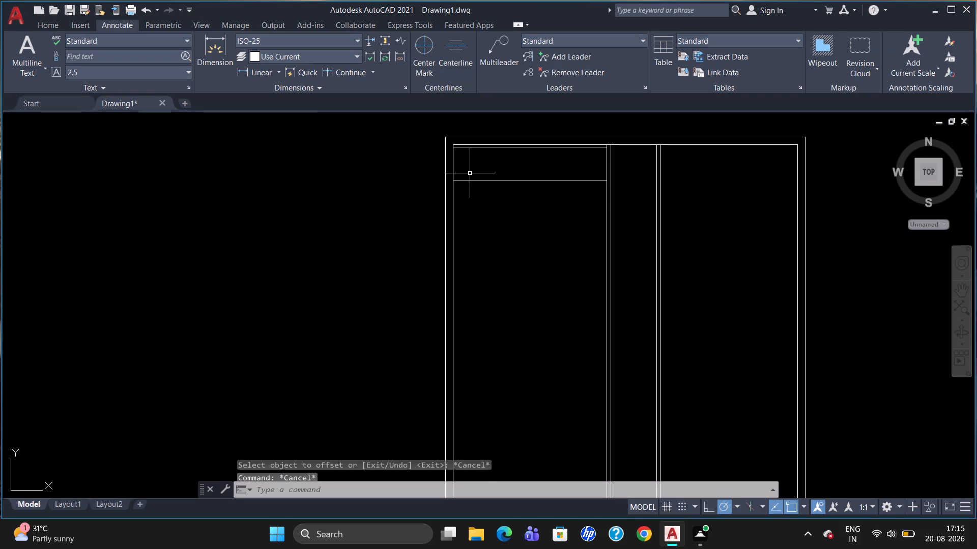
# Break the left room's inner left wall line at the endpoint of the horizontal line 3" below the top.
pyautogui.write('br')
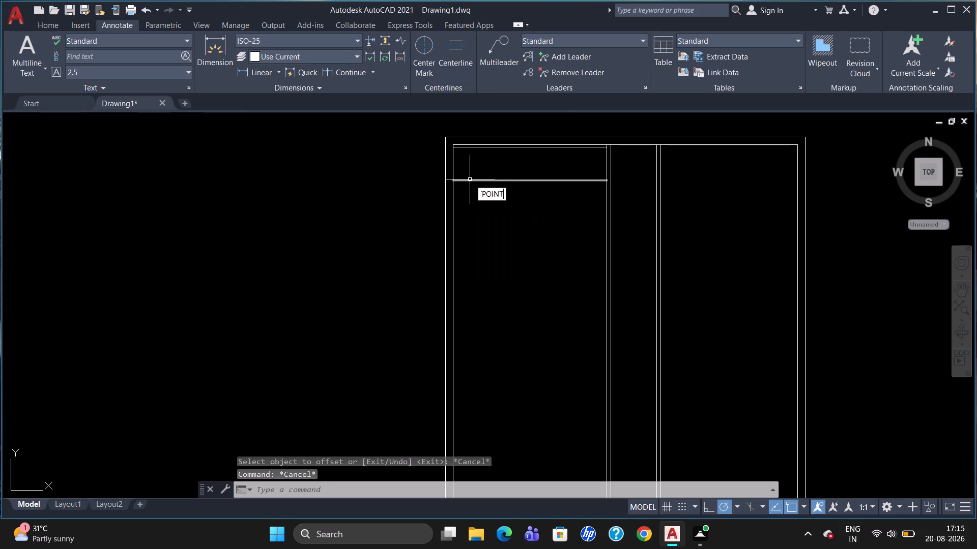
pyautogui.click(503, 216)
pyautogui.click(453, 165)
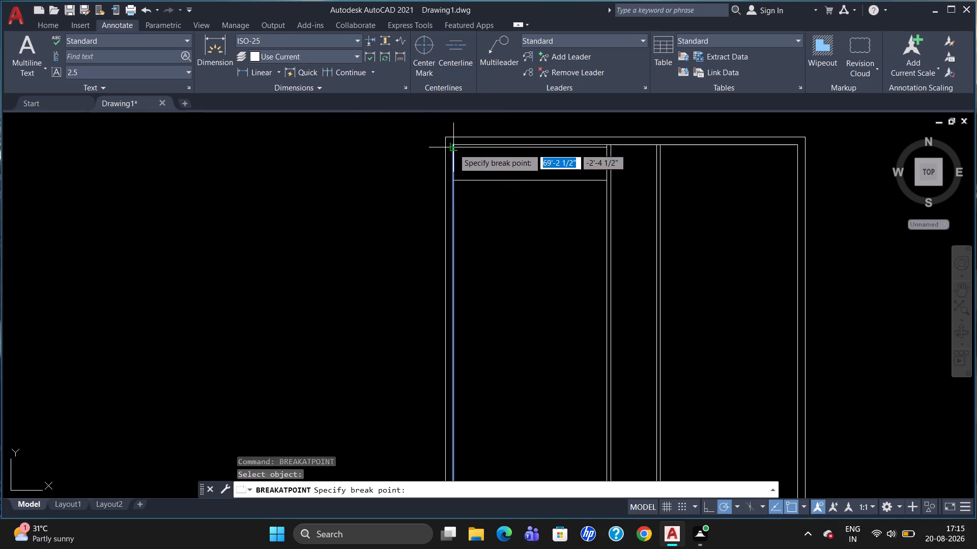
pyautogui.click(453, 148)
# Break the left room's inner left wall line at the endpoint of the horizontal line 3'6" below the top.
pyautogui.write('br')
pyautogui.click(489, 216)
pyautogui.click(453, 167)
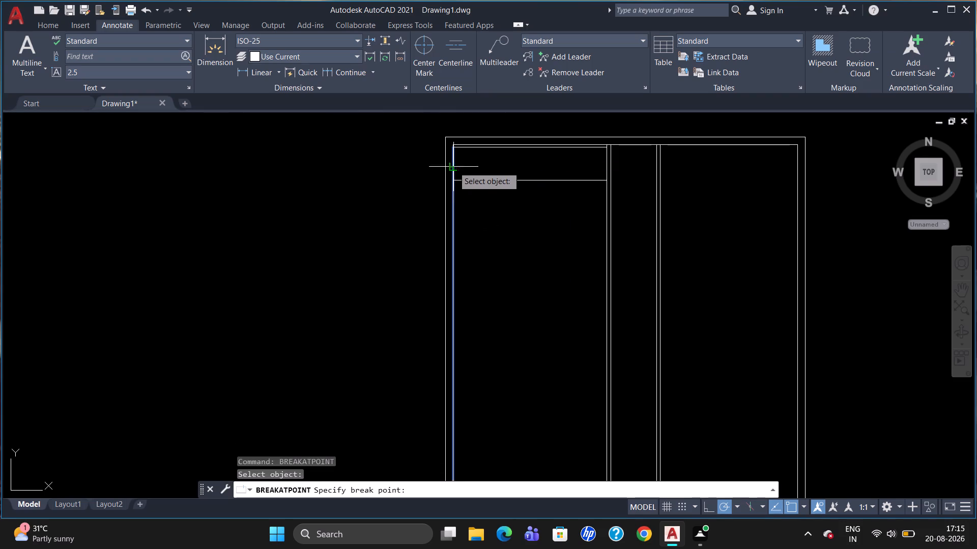
pyautogui.click(454, 179)
# Offset the left room's inner left wall segment, between the two upper horizontal lines, 3" into the room.
pyautogui.press('o')
pyautogui.press('Return')
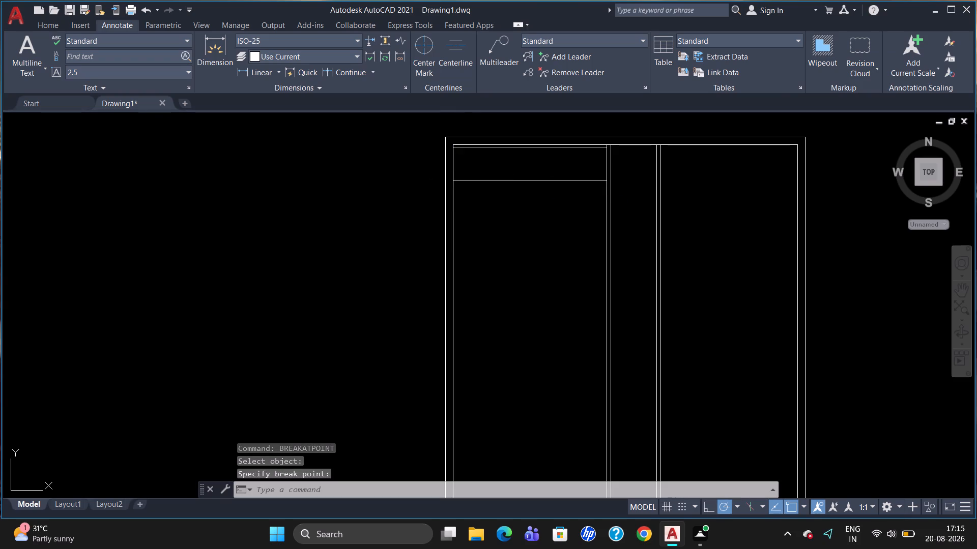
pyautogui.press('5')
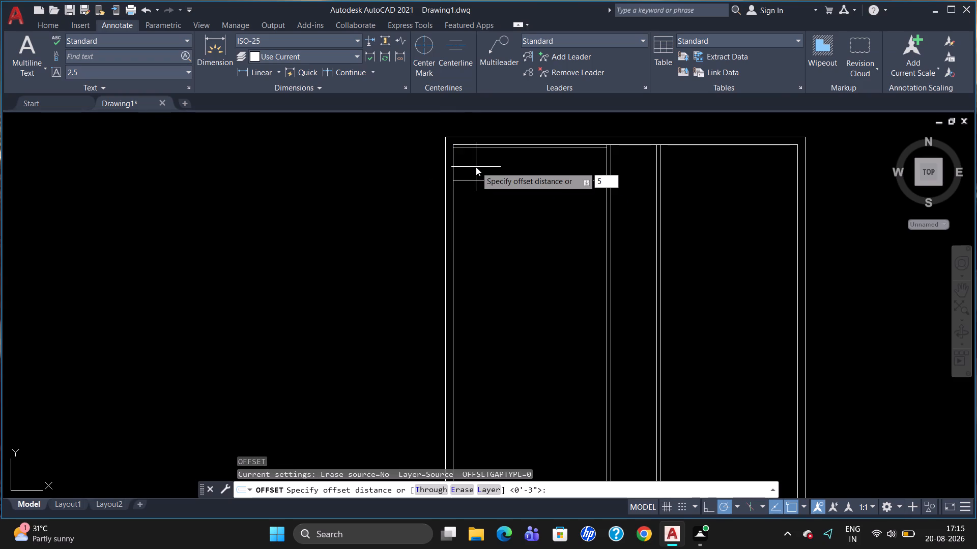
pyautogui.press('BackSpace')
pyautogui.press('BackSpace')
pyautogui.press('3')
pyautogui.hotkey('shift', '"')
pyautogui.press('Return')
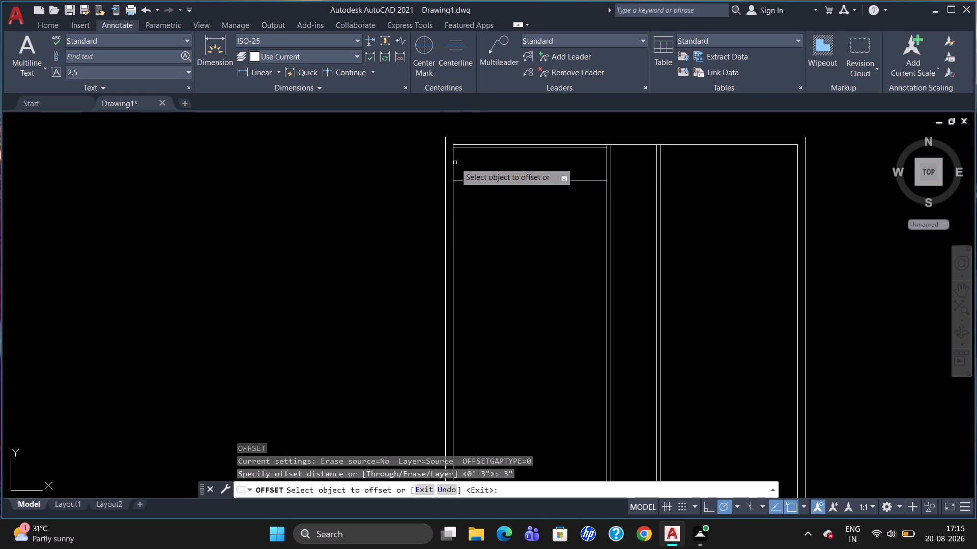
pyautogui.click(454, 162)
pyautogui.click(458, 163)
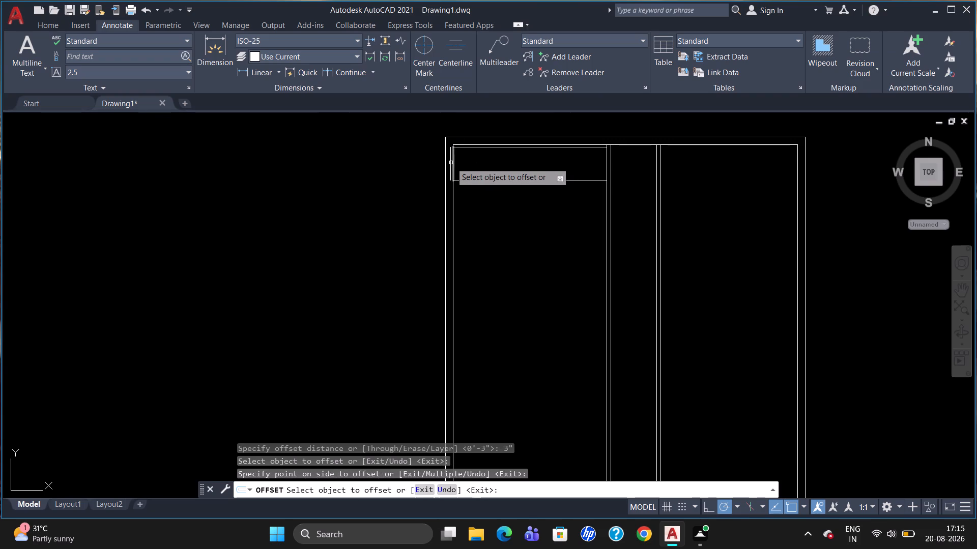
pyautogui.scroll(2, 453, 157)
pyautogui.click(452, 157)
pyautogui.click(461, 159)
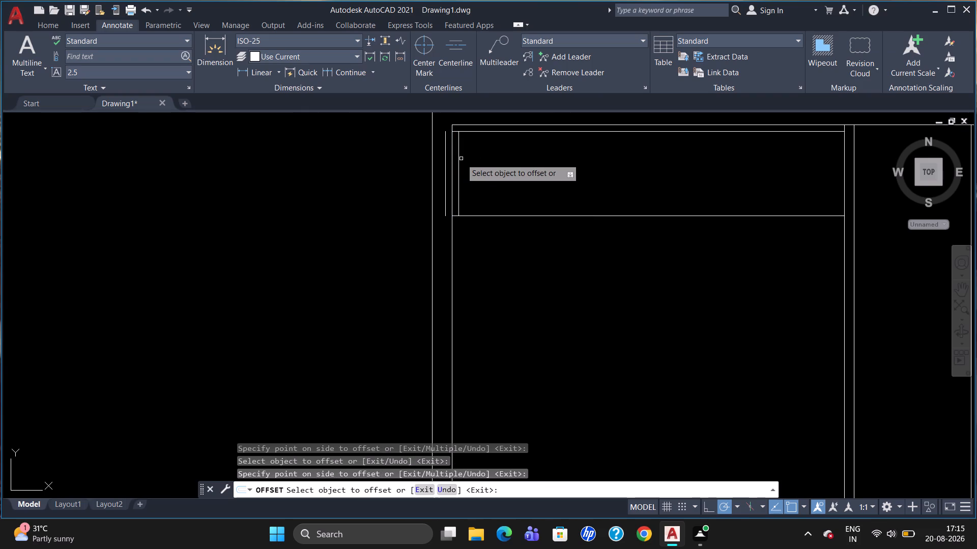
pyautogui.press('Escape')
# Erase the stray offset line lying outside the left room's inner left wall line.
pyautogui.scroll(1, 461, 159)
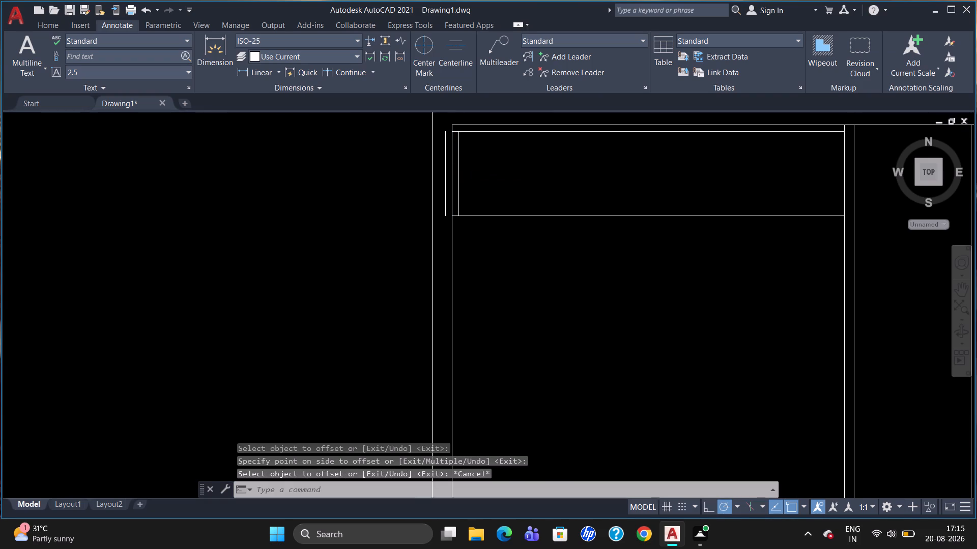
pyautogui.click(437, 173)
pyautogui.press('Delete')
# Extend the short vertical line inside the left room's top strip up to the inner top wall line.
pyautogui.scroll(-1, 579, 167)
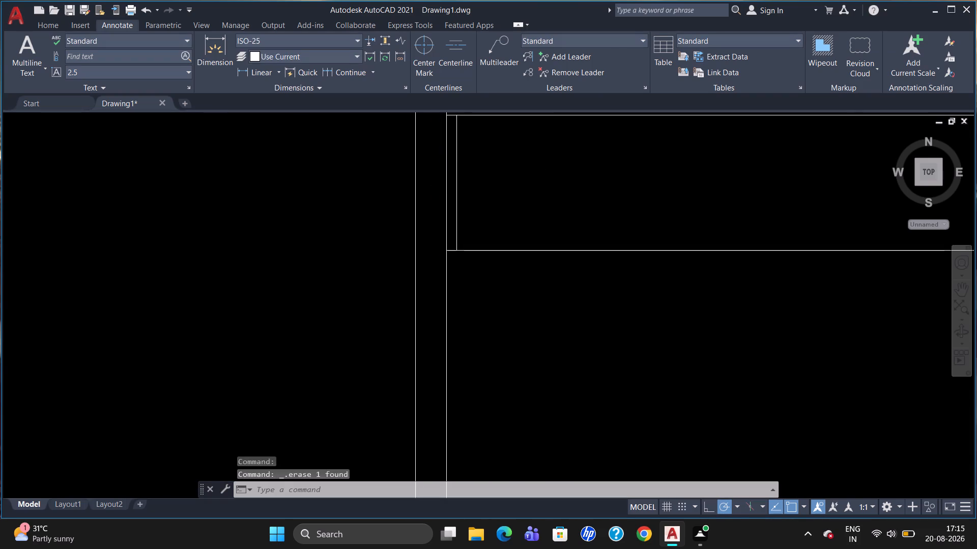
pyautogui.scroll(-1, 579, 167)
pyautogui.scroll(1, 566, 130)
pyautogui.write('ex')
pyautogui.press('Return')
pyautogui.click(519, 151)
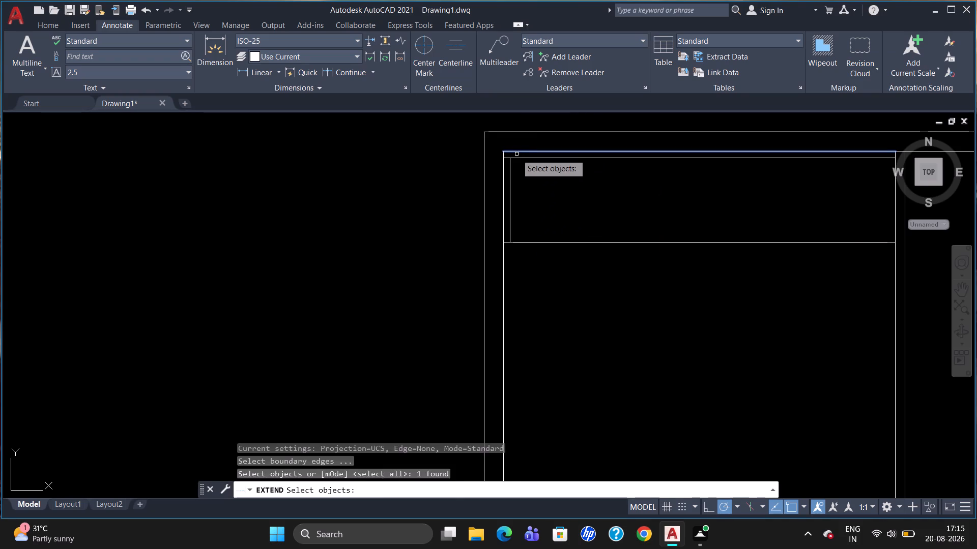
pyautogui.press('Return')
pyautogui.click(510, 177)
pyautogui.press('Escape')
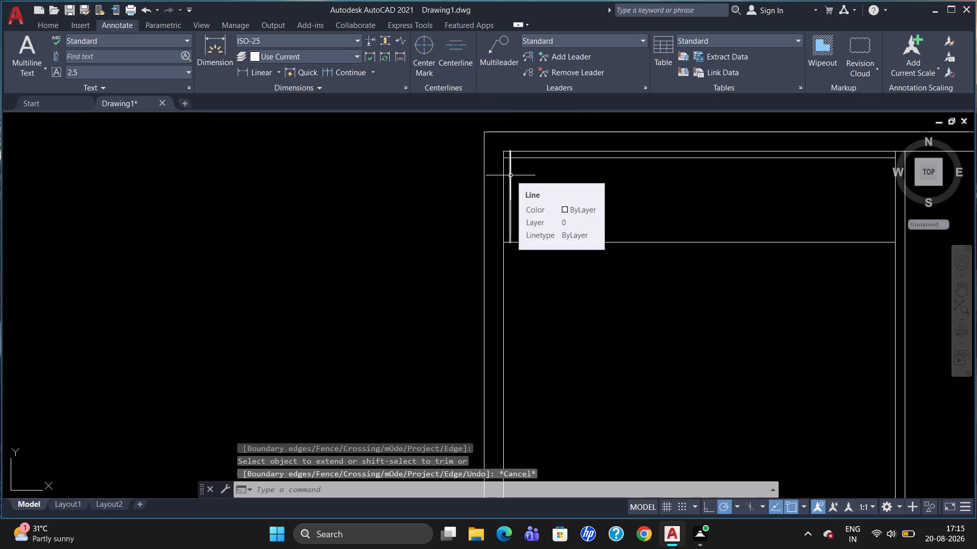
# Offset the left room's horizontal line 3'6" below the top 4.5" downward.
pyautogui.scroll(-2, 574, 170)
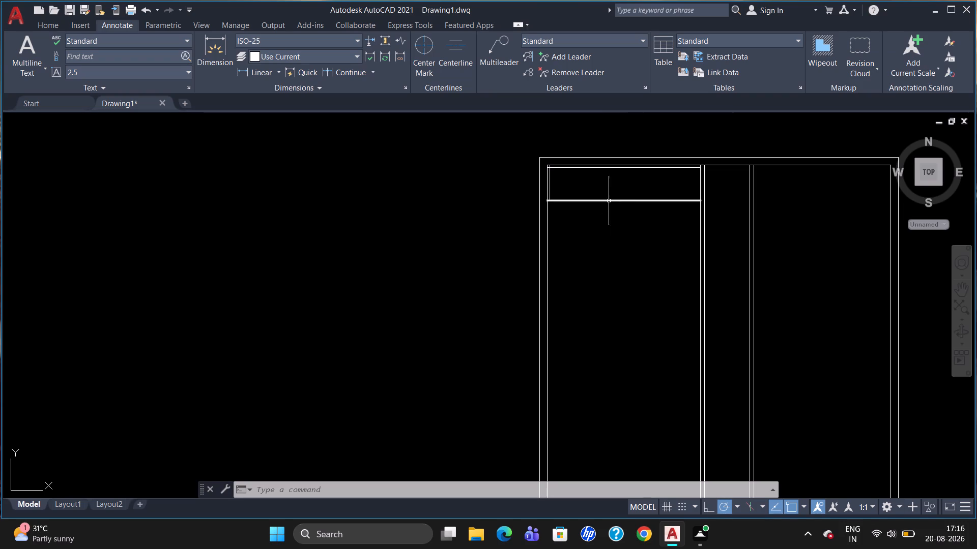
pyautogui.press('o')
pyautogui.press('Return')
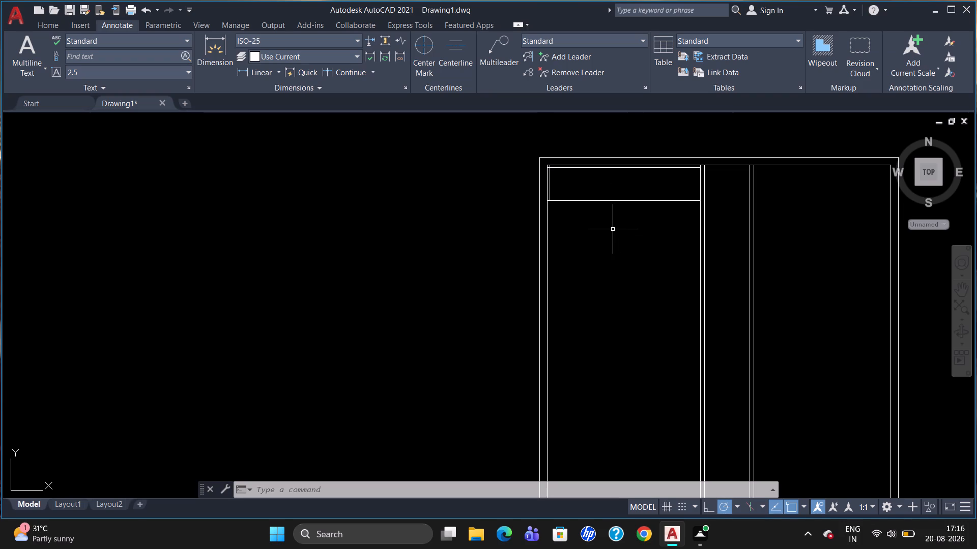
pyautogui.write('4.5"')
pyautogui.press('Return')
pyautogui.click(600, 200)
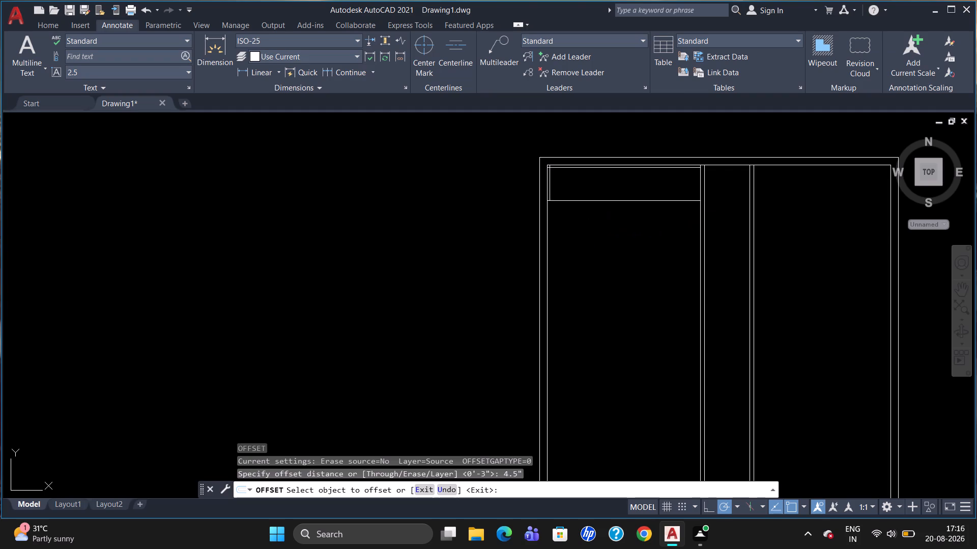
pyautogui.click(602, 220)
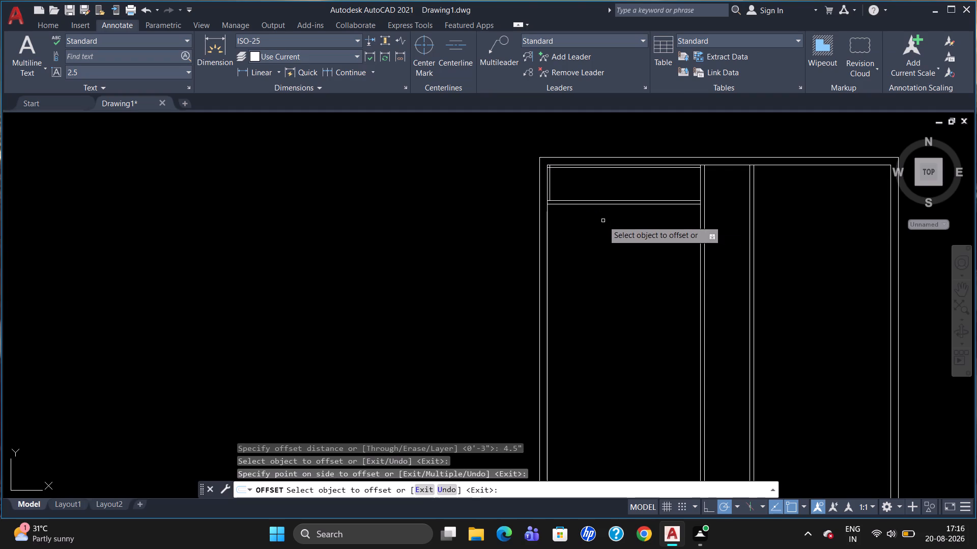
# Offset the lower line of the left room's upper partition 9'4.5" downward.
pyautogui.click(616, 204)
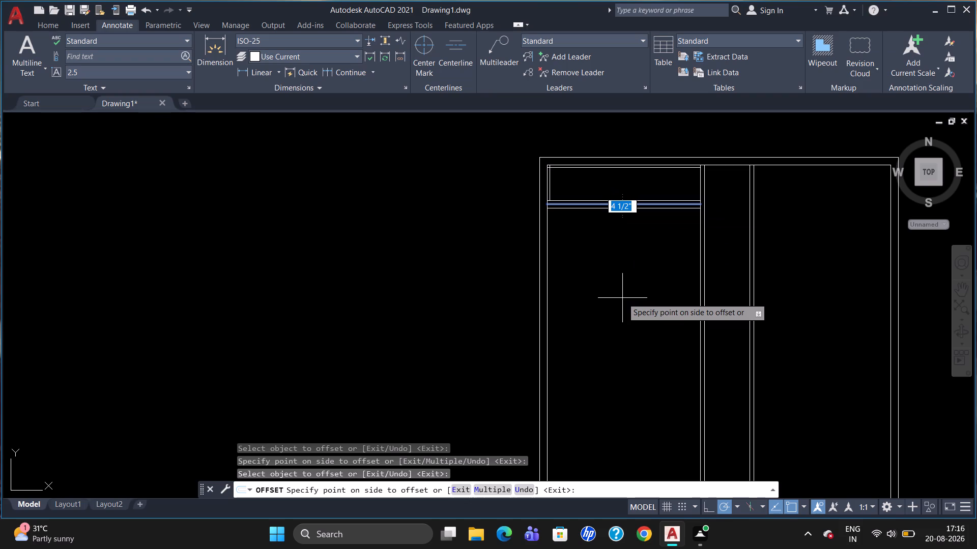
pyautogui.press('9')
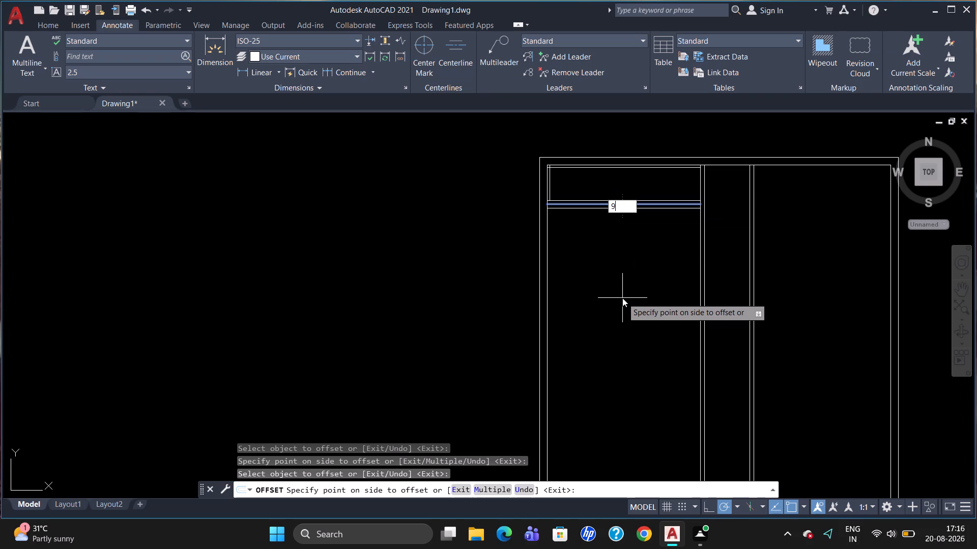
pyautogui.press("'")
pyautogui.write('4.5"')
pyautogui.press('Return')
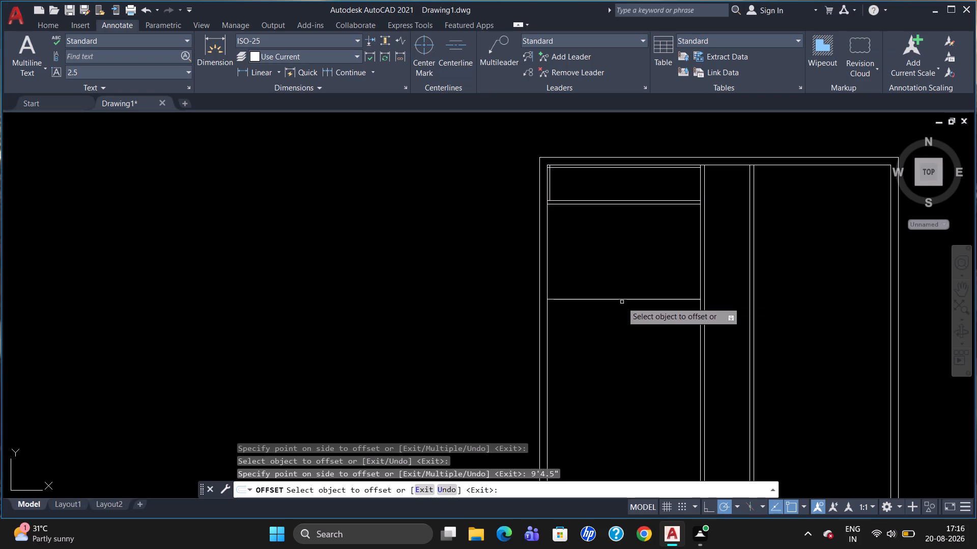
# Offset the left room's lowest horizontal line 4.5" downward to form the second partition.
pyautogui.click(622, 300)
pyautogui.write('4.5"')
pyautogui.press('Return')
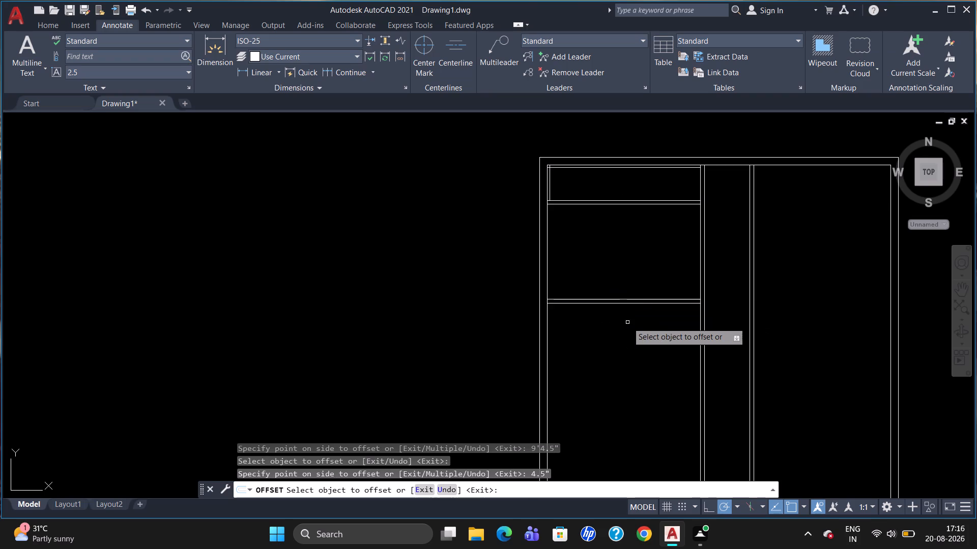
# Offset the inner top wall line spanning the middle strip and right room 8'6" downward.
pyautogui.scroll(-1, 641, 359)
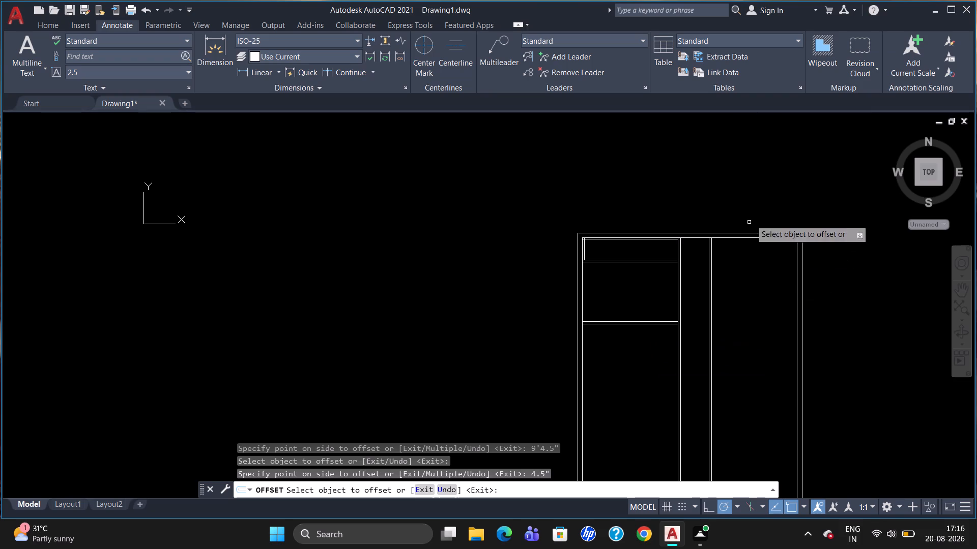
pyautogui.click(699, 238)
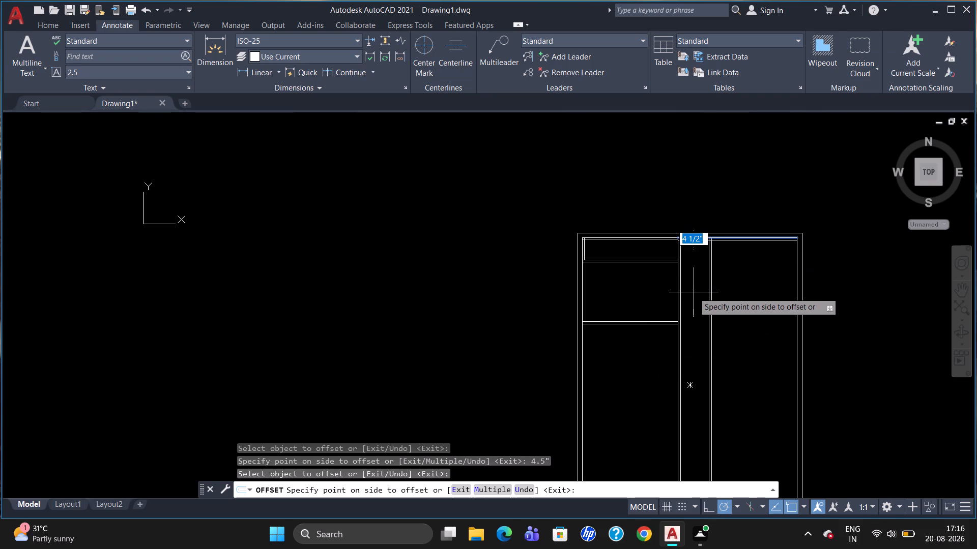
pyautogui.press('8')
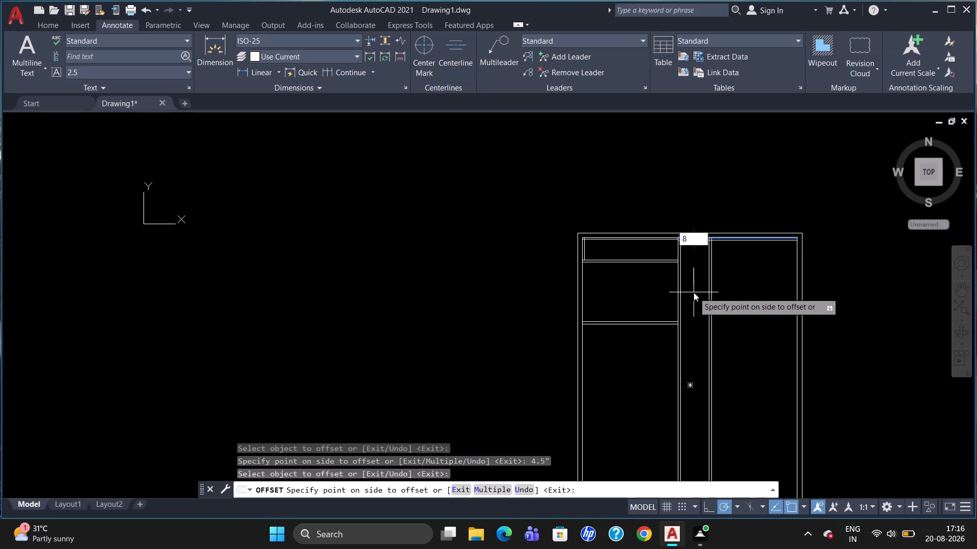
pyautogui.write('\'6"')
pyautogui.press('Return')
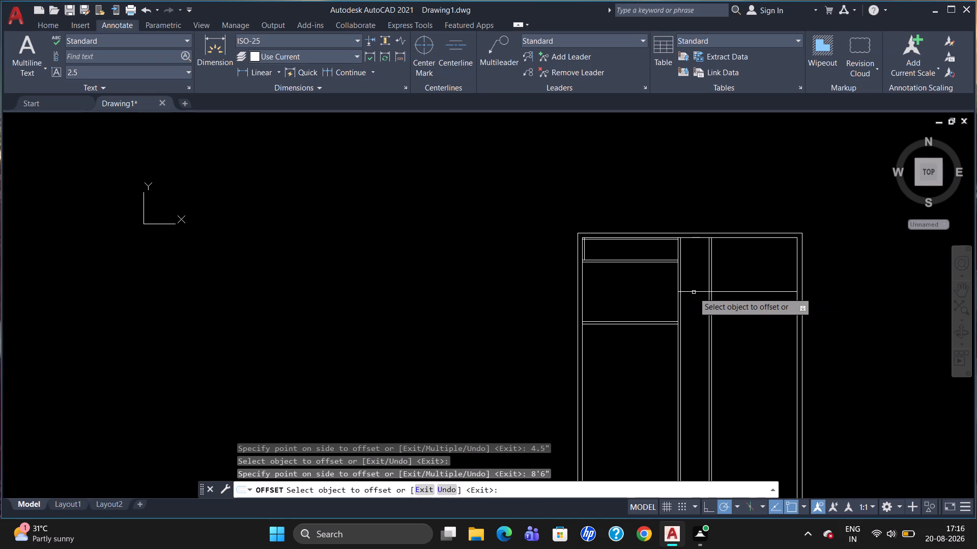
# Offset the horizontal line crossing the middle strip and right room 4.5" downward.
pyautogui.scroll(2, 694, 292)
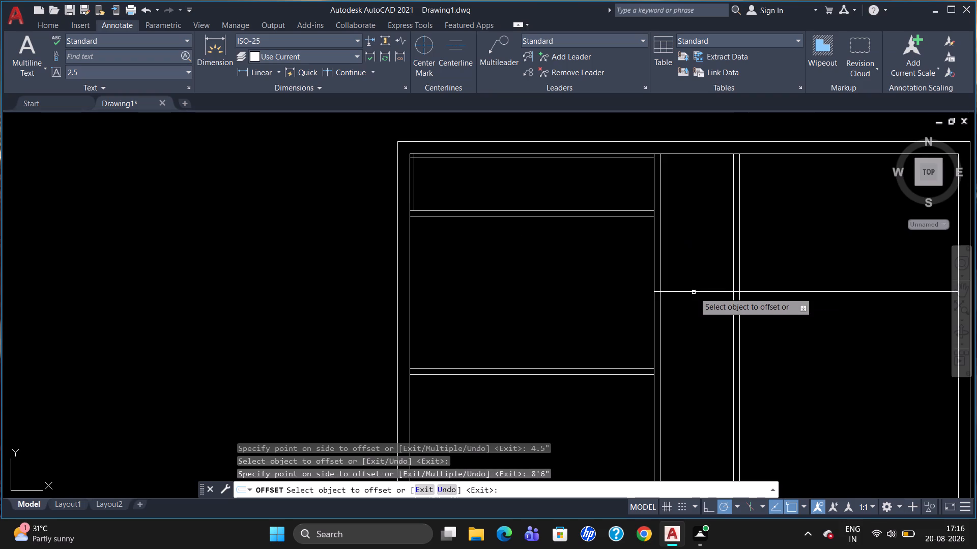
pyautogui.click(695, 291)
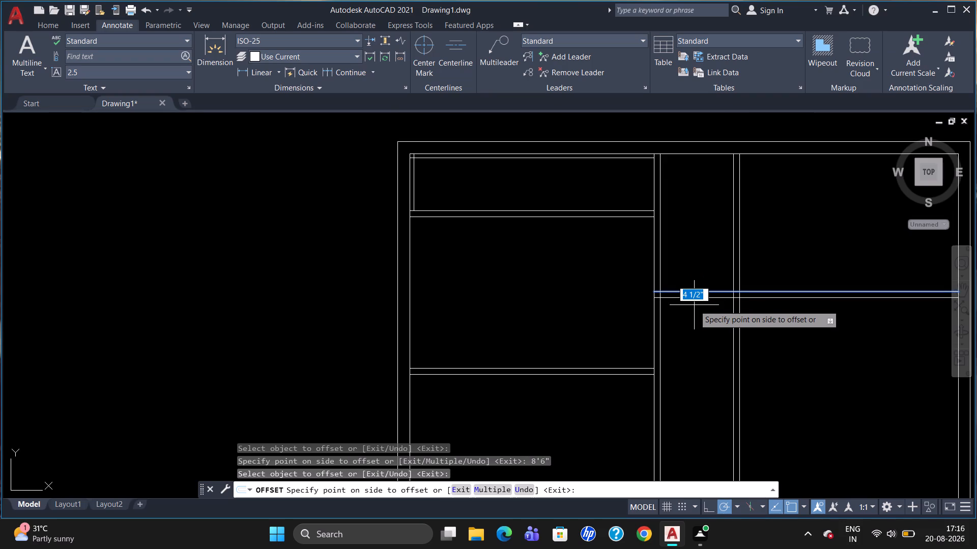
pyautogui.write('4.5"')
pyautogui.press('Return')
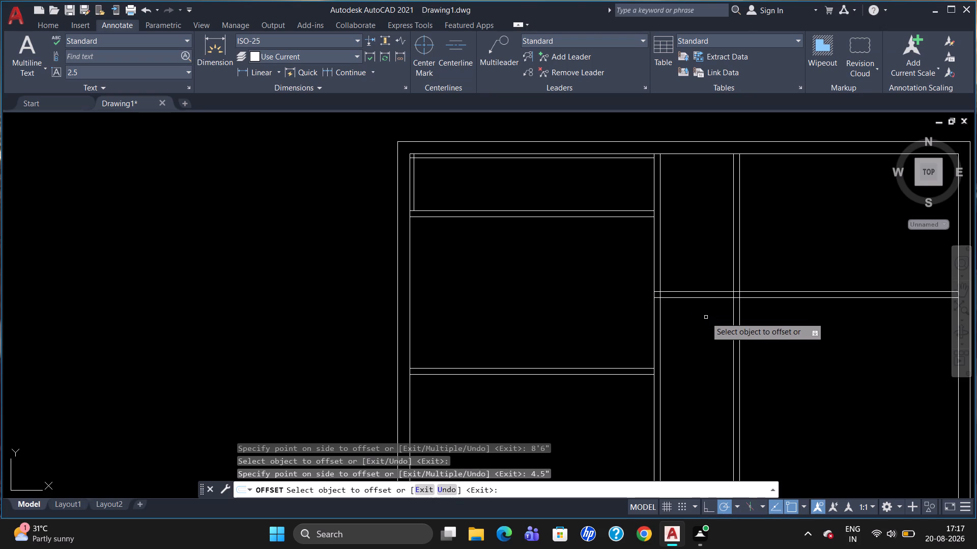
pyautogui.press('Escape')
# Trim both horizontal partition lines out of the right room, keeping them across the middle strip.
pyautogui.write('tr')
pyautogui.press('Return')
pyautogui.press('Return')
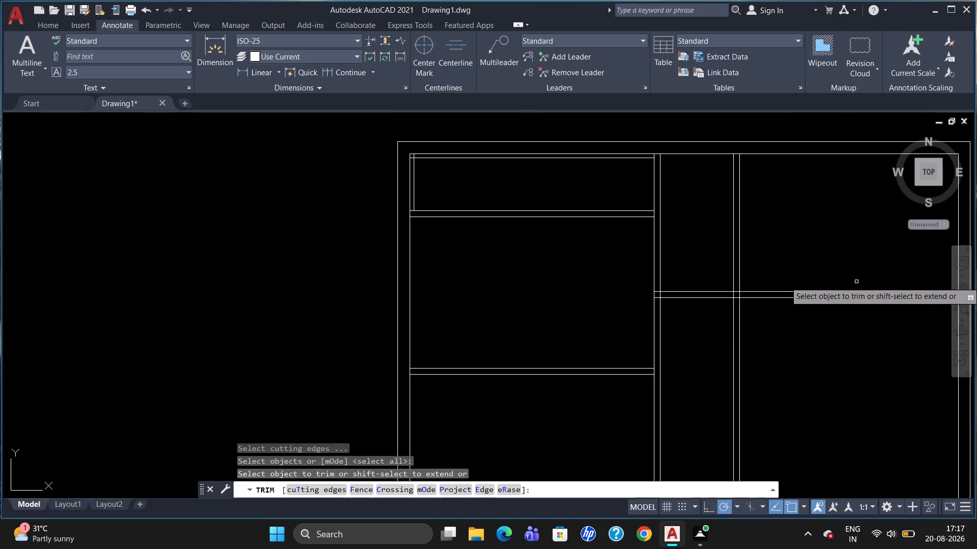
pyautogui.moveTo(856, 282); pyautogui.dragTo(854, 308)
pyautogui.click(854, 308)
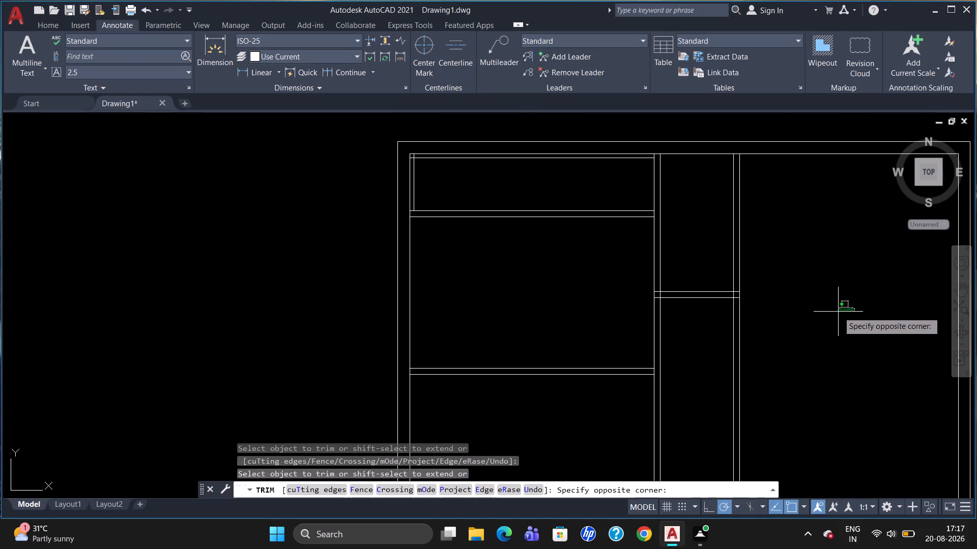
pyautogui.press('Escape')
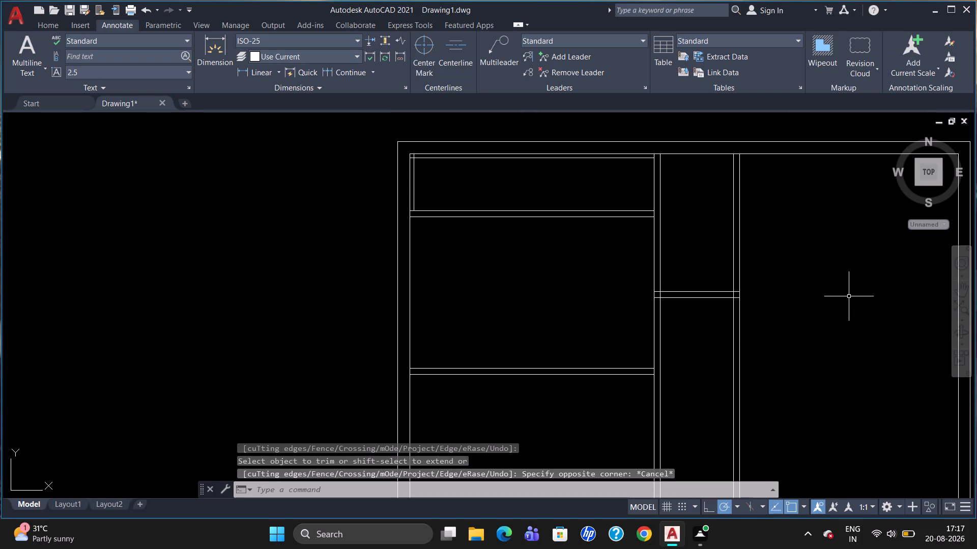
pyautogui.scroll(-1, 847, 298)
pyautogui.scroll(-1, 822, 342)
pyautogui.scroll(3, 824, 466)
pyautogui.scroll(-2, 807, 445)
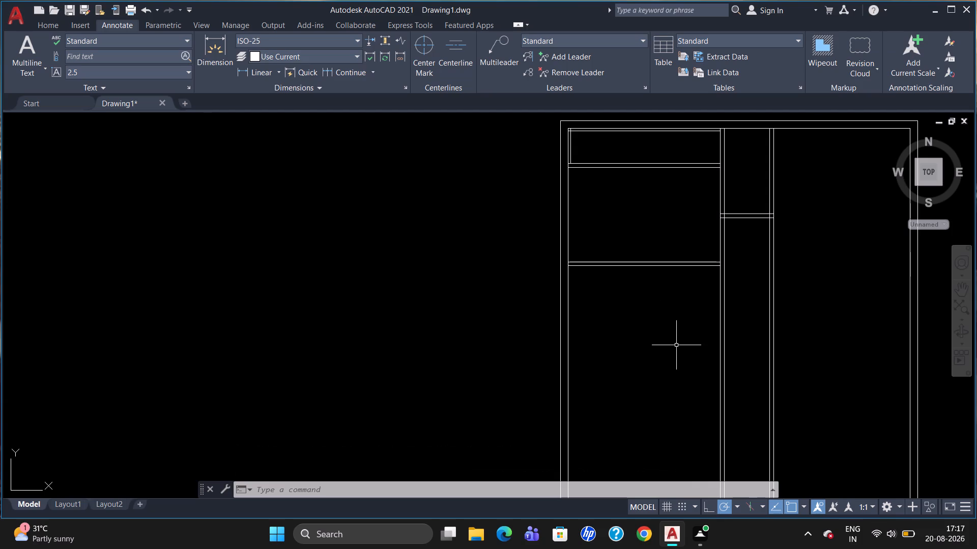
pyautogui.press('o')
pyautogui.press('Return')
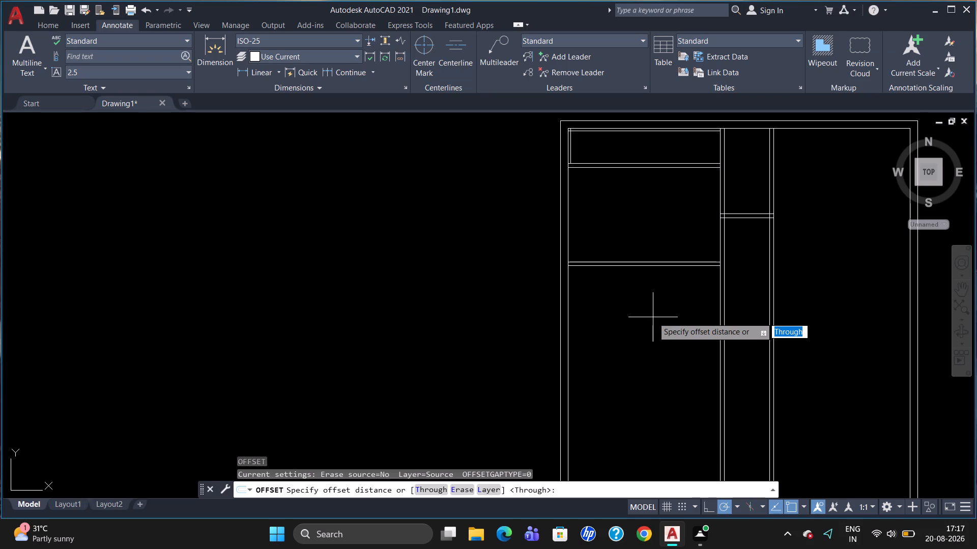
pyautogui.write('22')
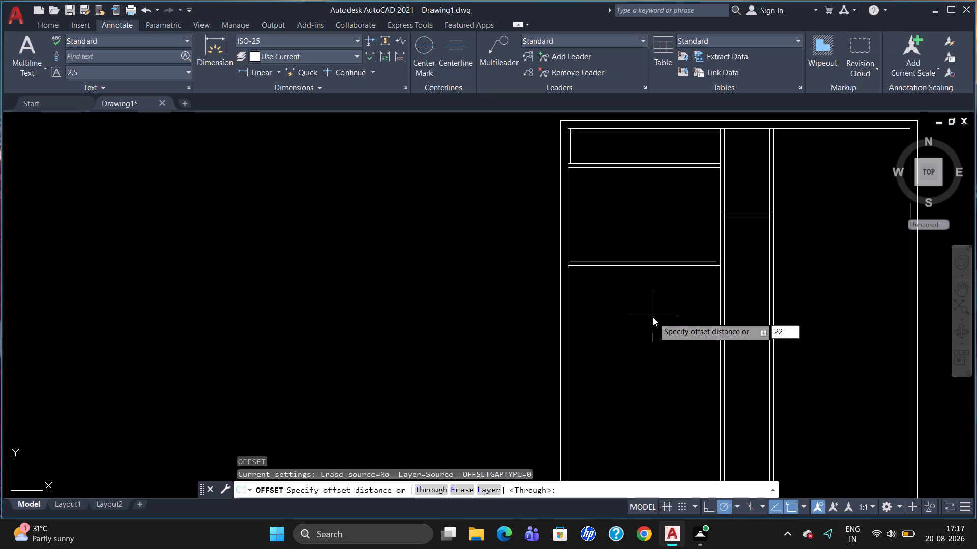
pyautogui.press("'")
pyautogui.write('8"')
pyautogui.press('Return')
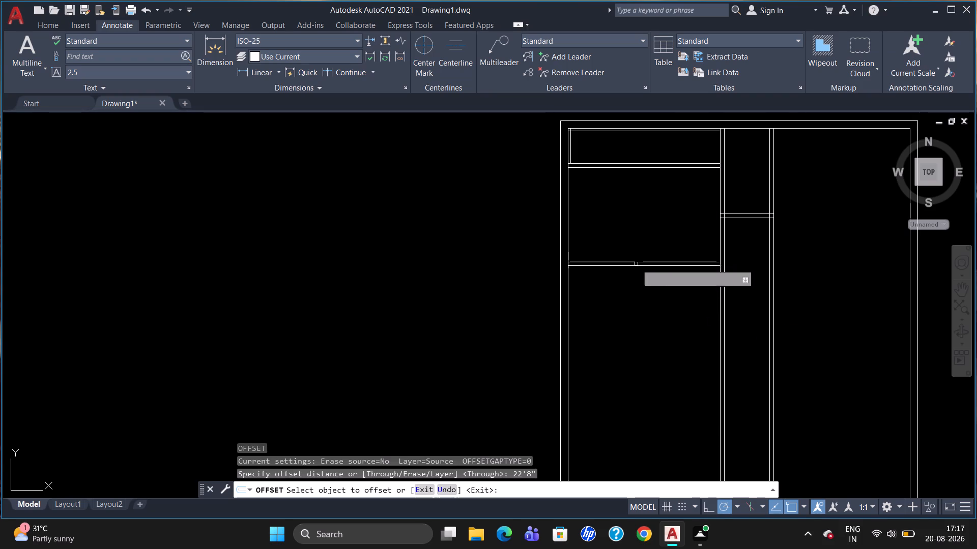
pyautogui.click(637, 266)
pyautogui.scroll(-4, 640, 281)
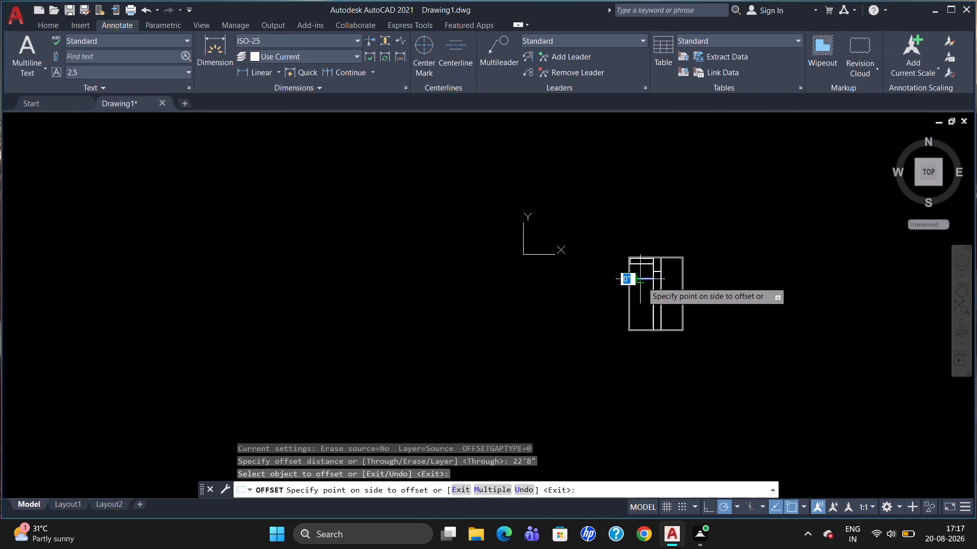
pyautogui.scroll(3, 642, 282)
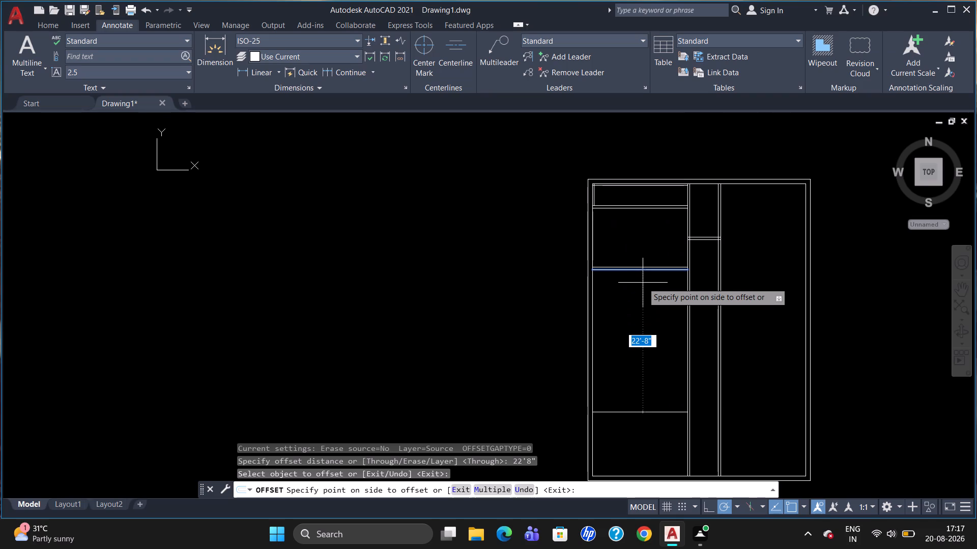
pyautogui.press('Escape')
# Offset the left room's lowest horizontal partition line 22'8" downward.
pyautogui.scroll(1, 647, 295)
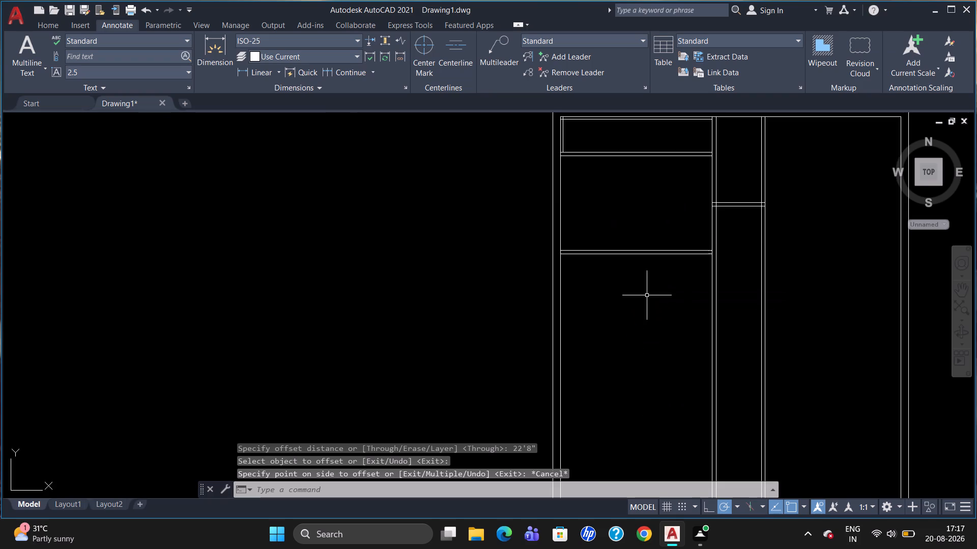
pyautogui.scroll(-3, 647, 295)
pyautogui.scroll(2, 679, 367)
pyautogui.scroll(-1, 662, 269)
pyautogui.scroll(1, 650, 200)
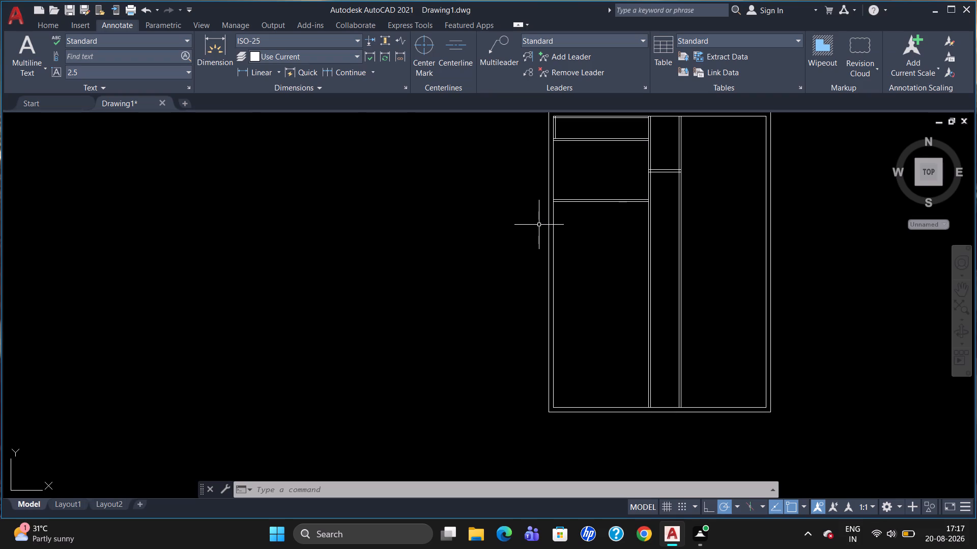
pyautogui.press('o')
pyautogui.press('Return')
pyautogui.write('28')
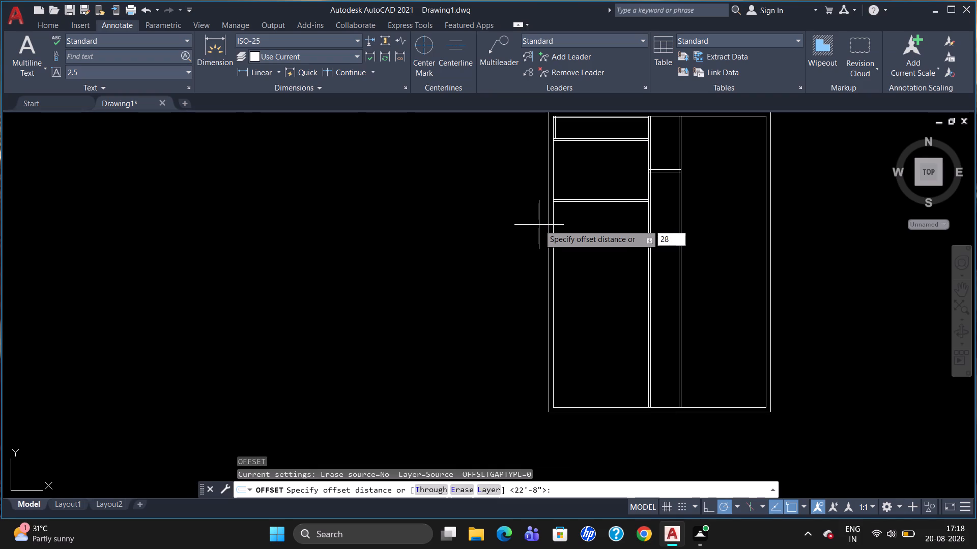
pyautogui.press('BackSpace')
pyautogui.write("2'8")
pyautogui.hotkey('shift', '"')
pyautogui.press('Return')
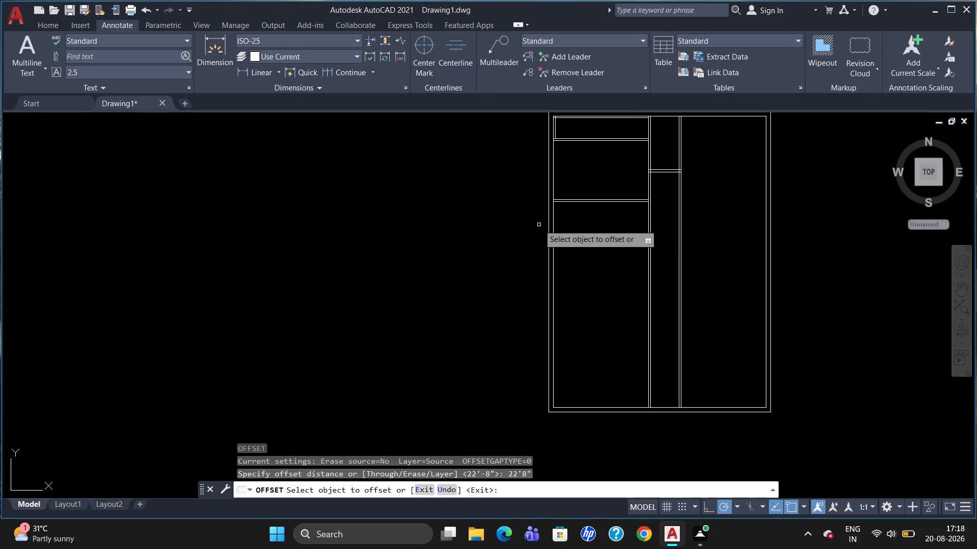
pyautogui.click(577, 202)
pyautogui.click(577, 297)
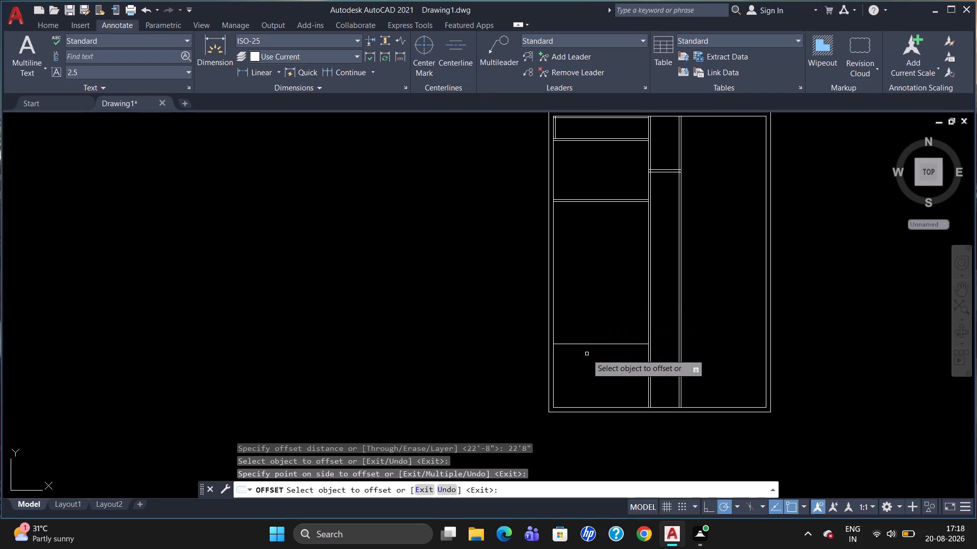
# Offset the left room's new lowest horizontal line 9" downward to form a thick wall.
pyautogui.moveTo(601, 344); pyautogui.dragTo(602, 351)
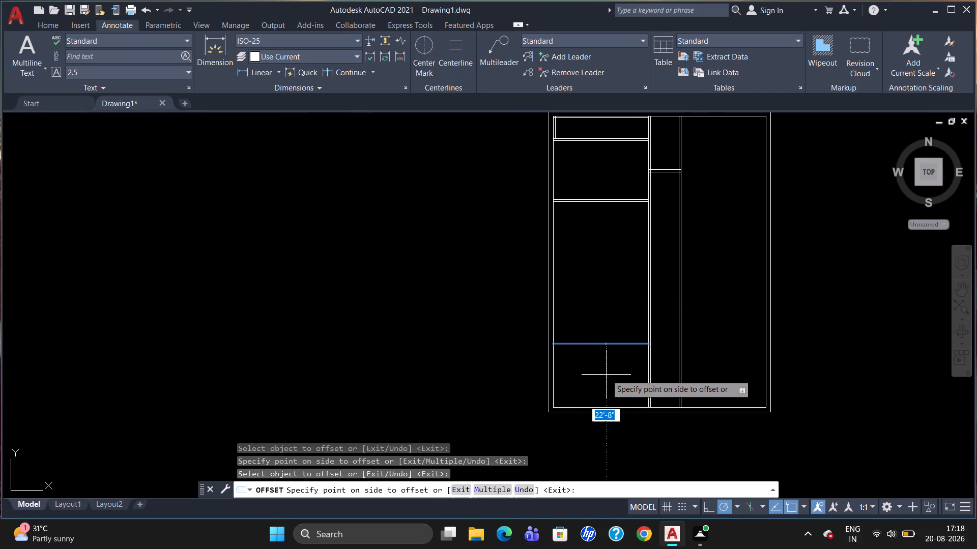
pyautogui.press('9')
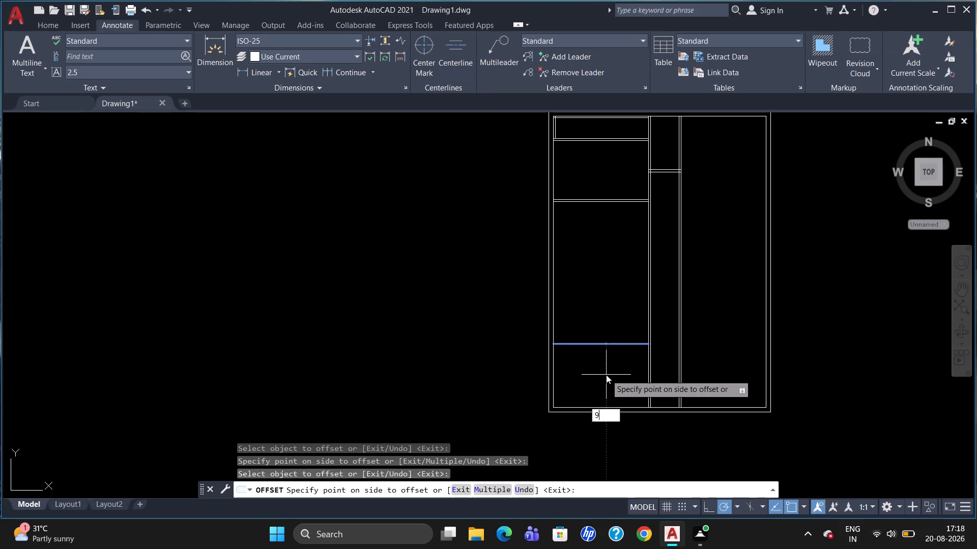
pyautogui.hotkey('shift', '"')
pyautogui.press('Return')
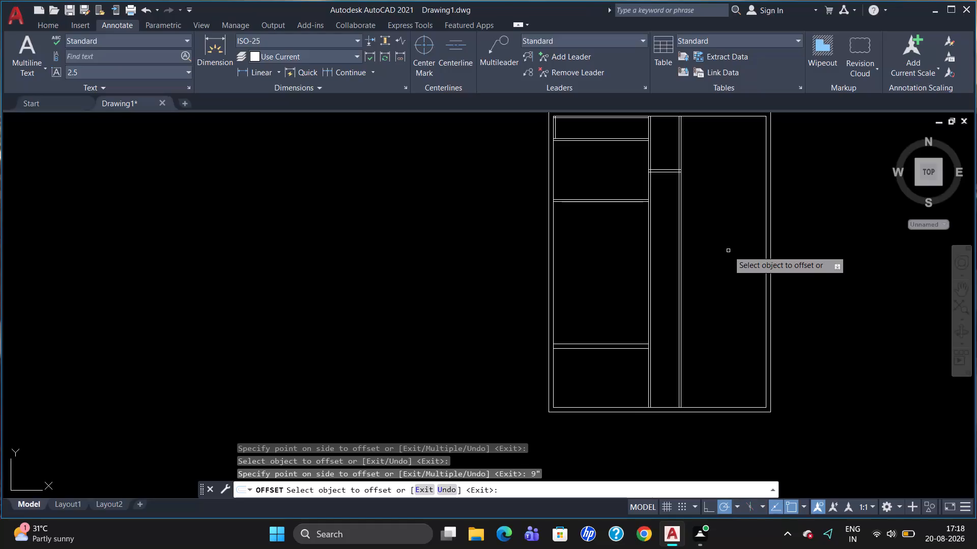
pyautogui.press('Escape')
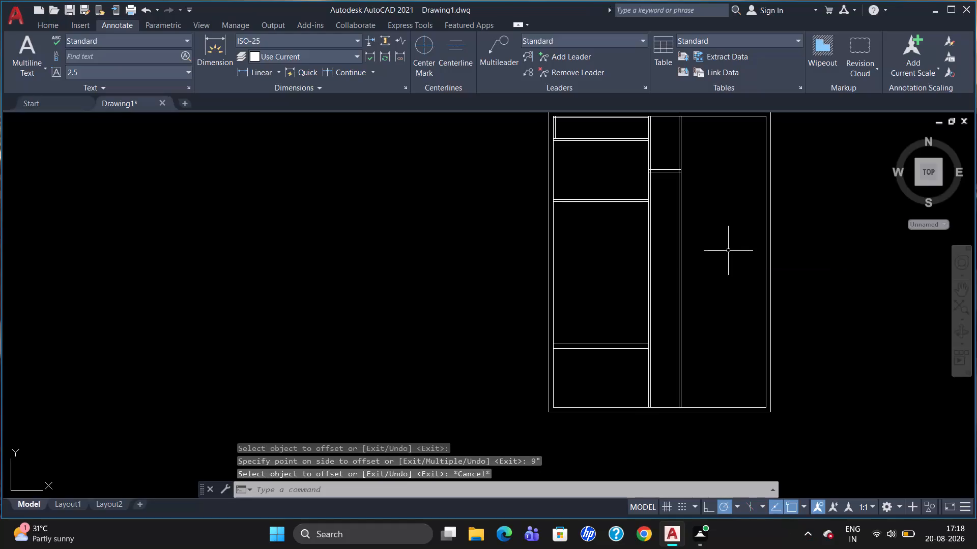
# Break the inner top wall line at the right room's upper-left corner, using Break at Point.
pyautogui.scroll(-2, 752, 185)
pyautogui.scroll(2, 759, 136)
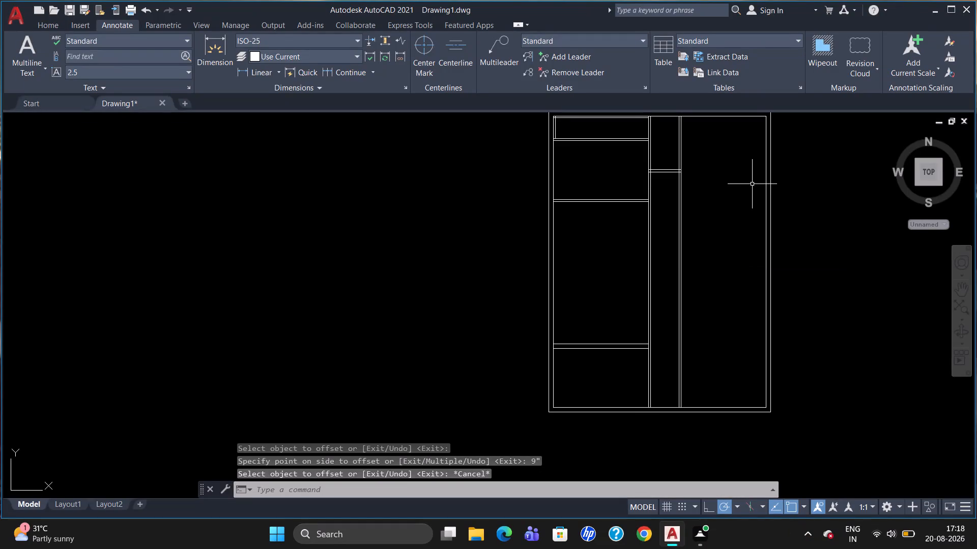
pyautogui.scroll(-1, 696, 203)
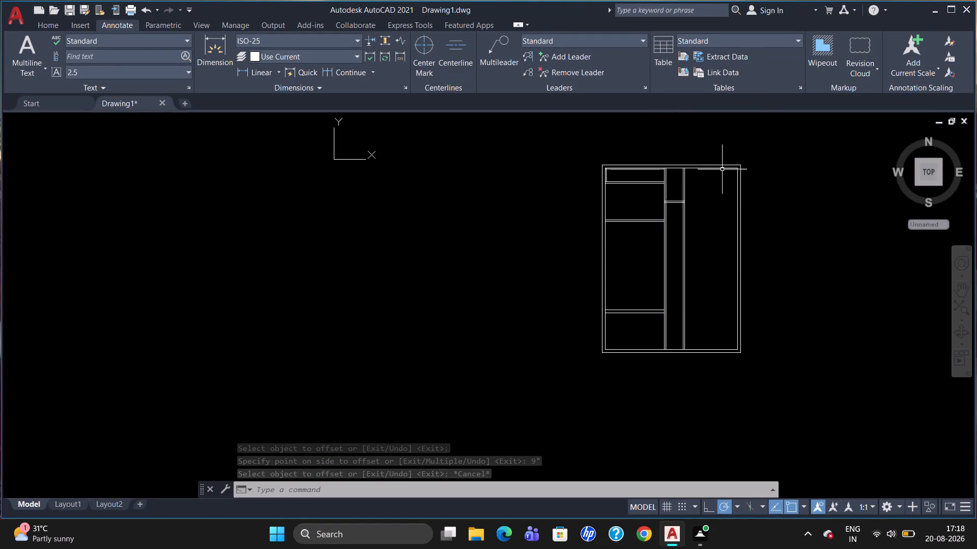
pyautogui.scroll(3, 708, 168)
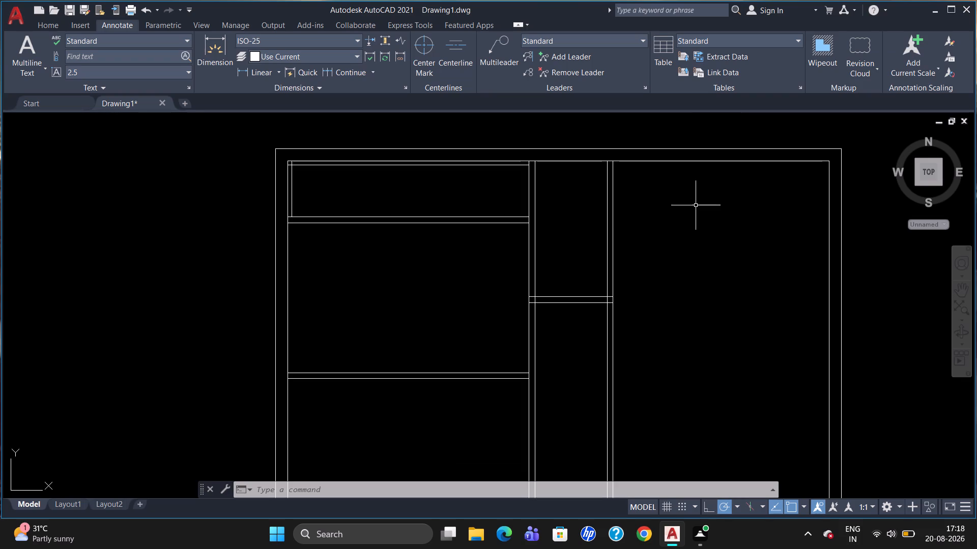
pyautogui.write('br')
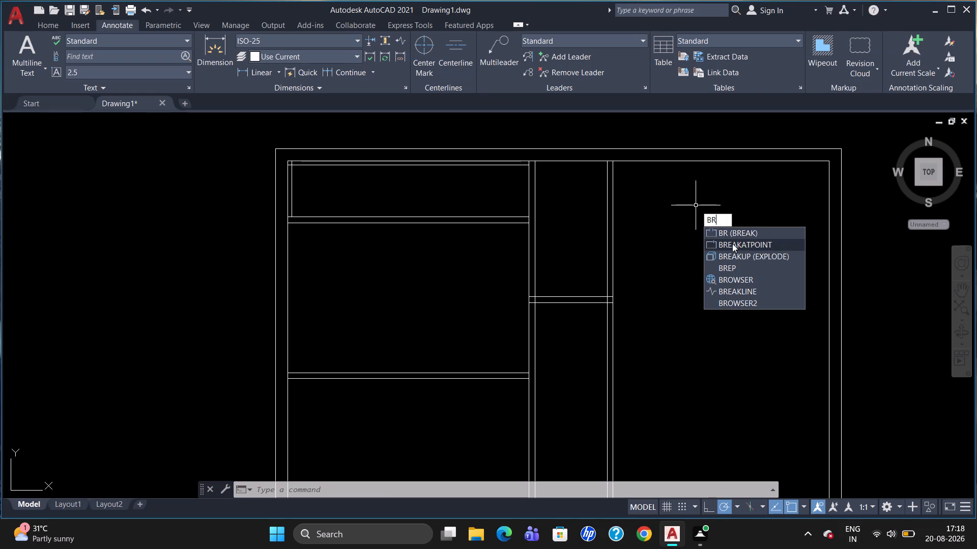
pyautogui.click(732, 243)
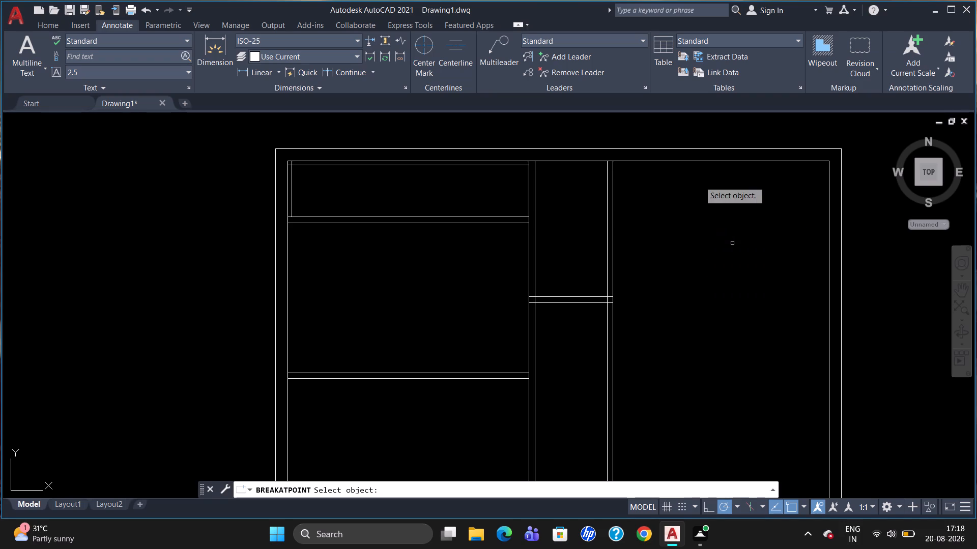
pyautogui.click(677, 161)
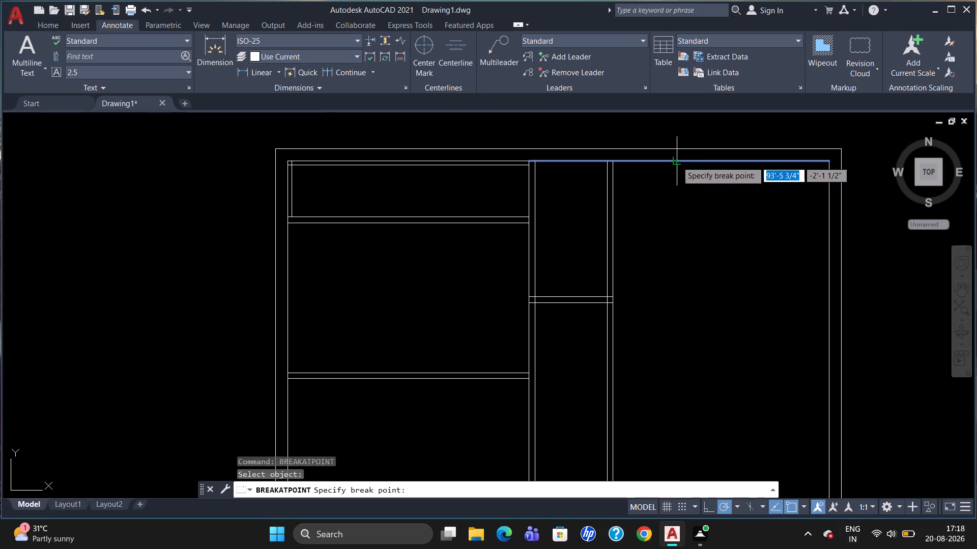
pyautogui.click(612, 163)
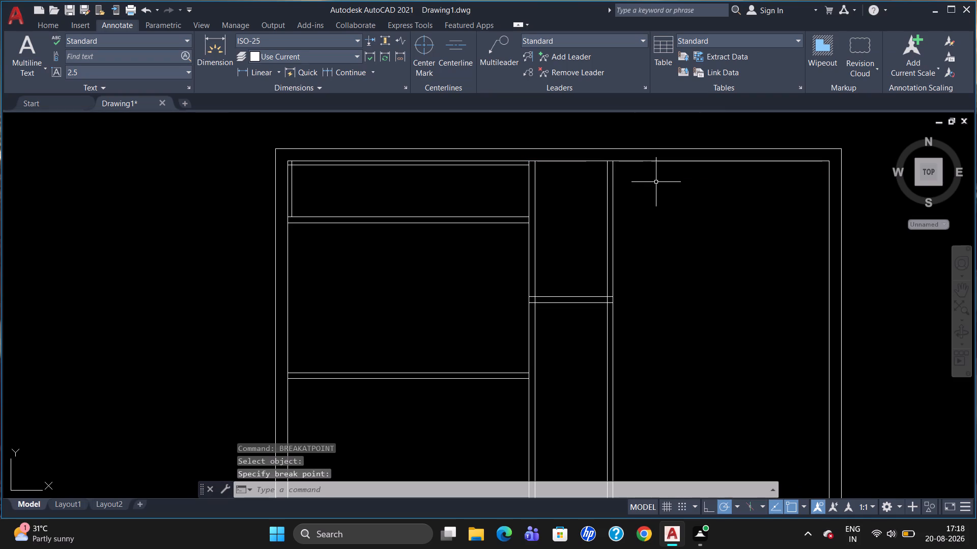
# Offset the right room's inner top wall line 12'6" downward.
pyautogui.press('o')
pyautogui.press('Return')
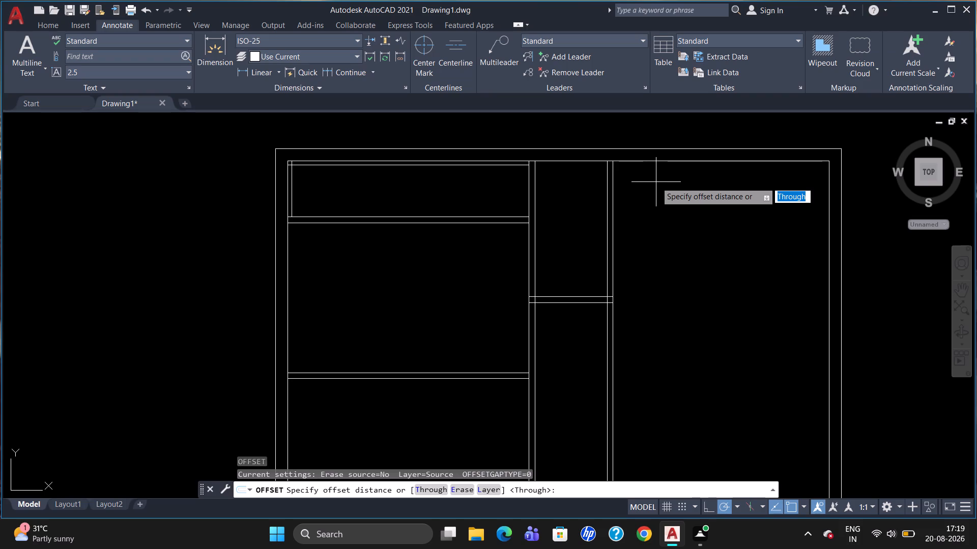
pyautogui.write('12\'6"')
pyautogui.press('Return')
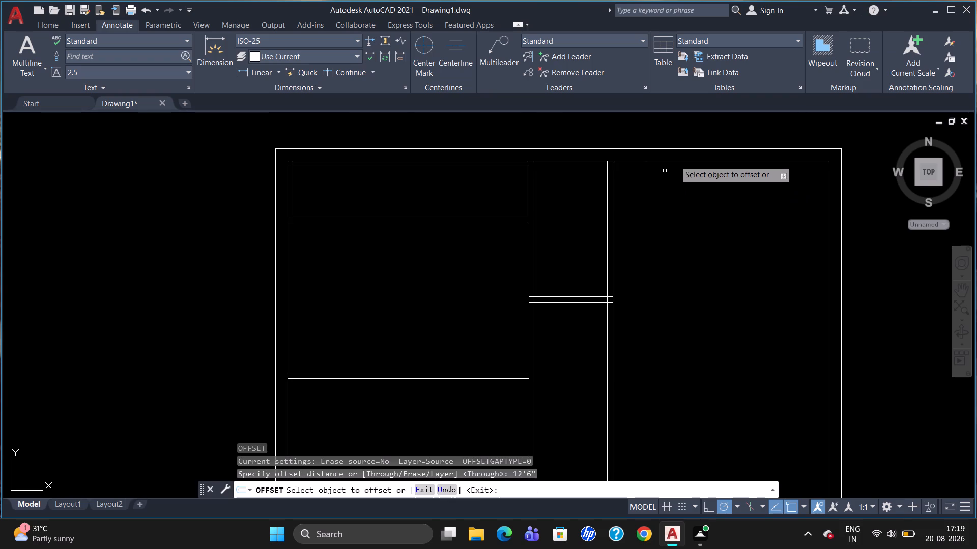
pyautogui.click(676, 160)
pyautogui.click(674, 202)
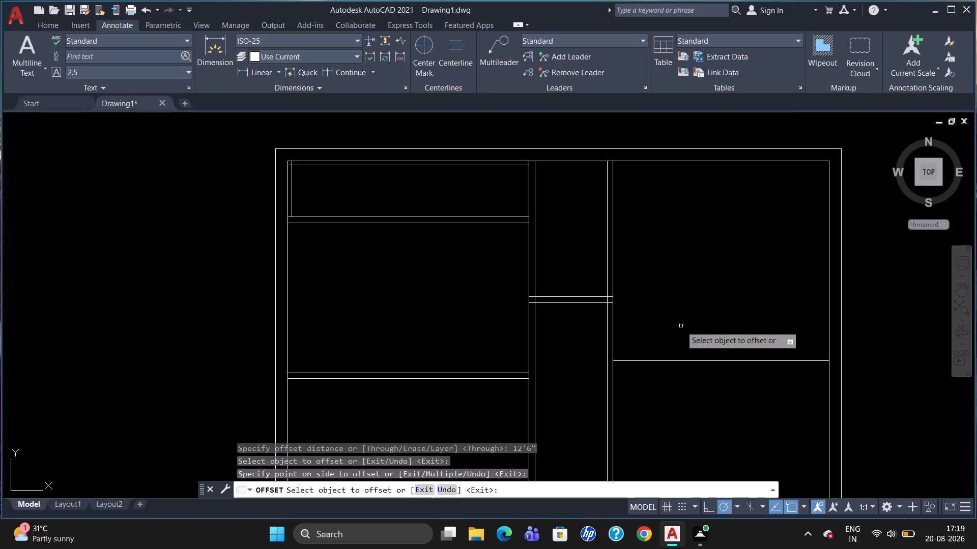
# Offset the right room's new horizontal line 4.5" downward to form a partition.
pyautogui.click(691, 362)
pyautogui.write('4.5"')
pyautogui.press('Return')
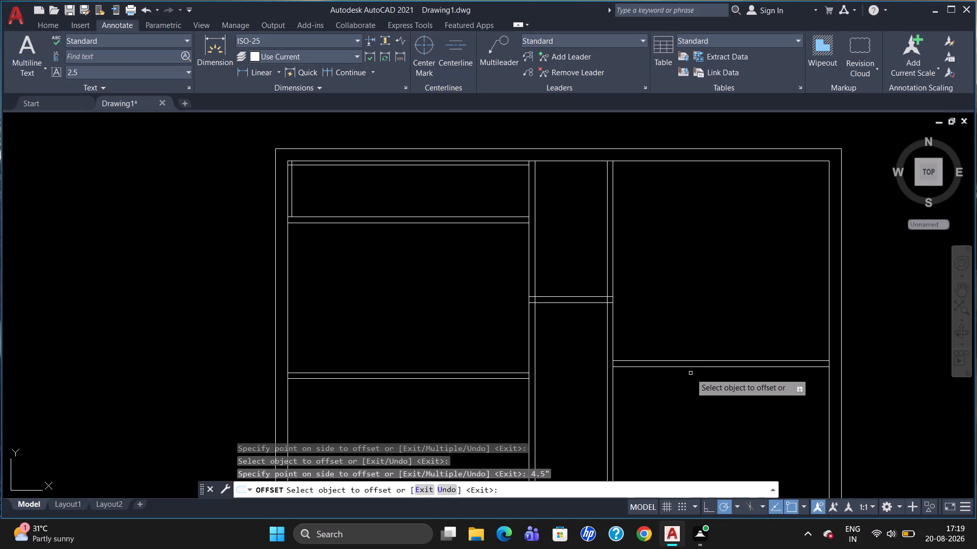
# Offset the lower line of the right room's partition 4'6" downward.
pyautogui.scroll(-3, 691, 373)
pyautogui.scroll(4, 676, 449)
pyautogui.scroll(-1, 695, 320)
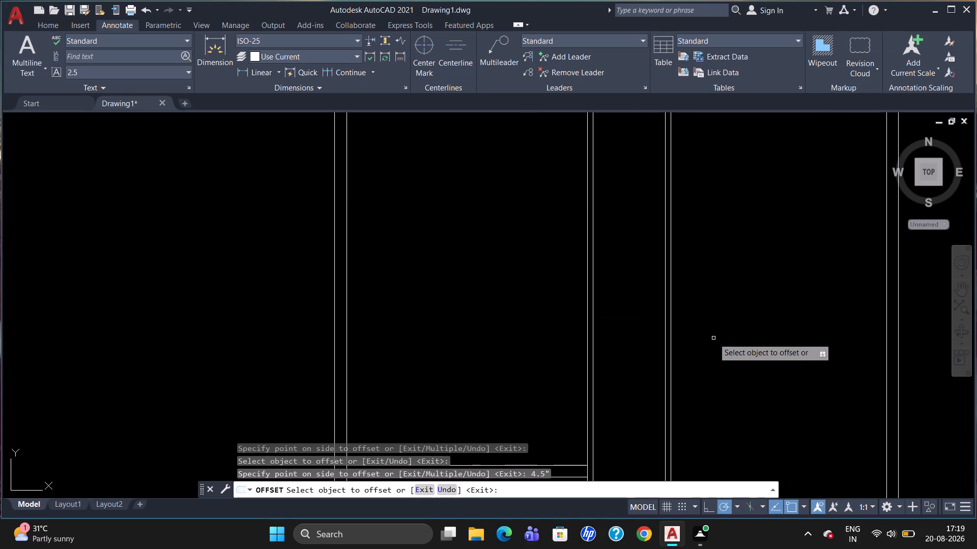
pyautogui.scroll(-1, 713, 338)
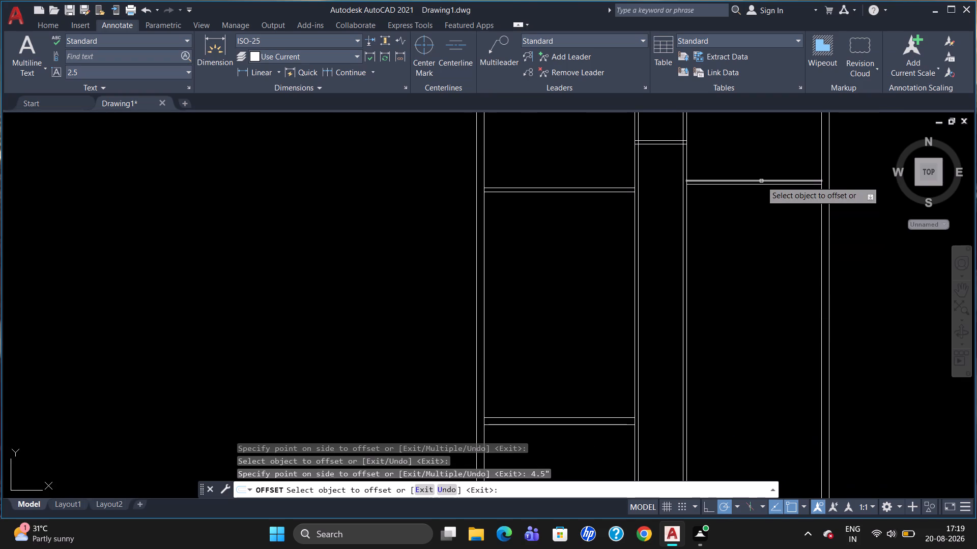
pyautogui.click(761, 183)
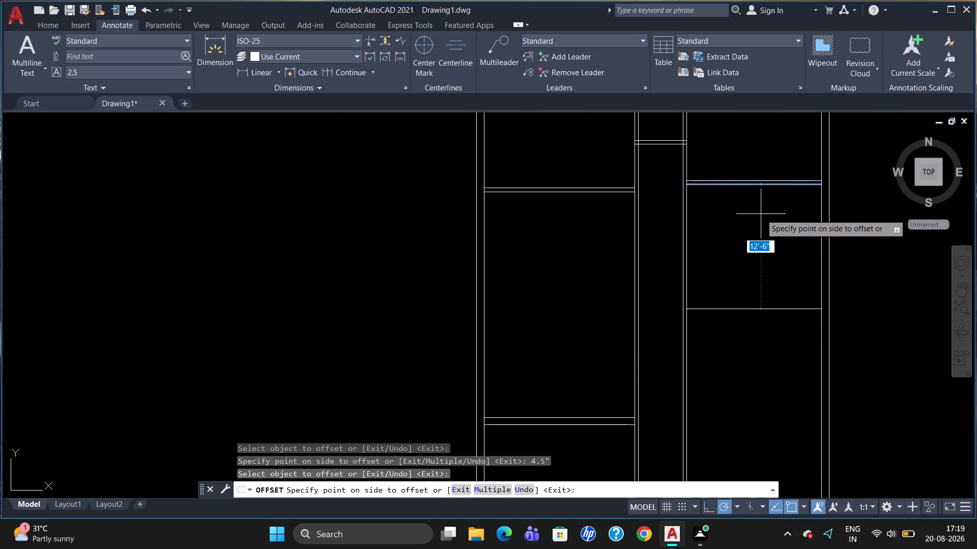
pyautogui.write('4\'6"')
pyautogui.press('Return')
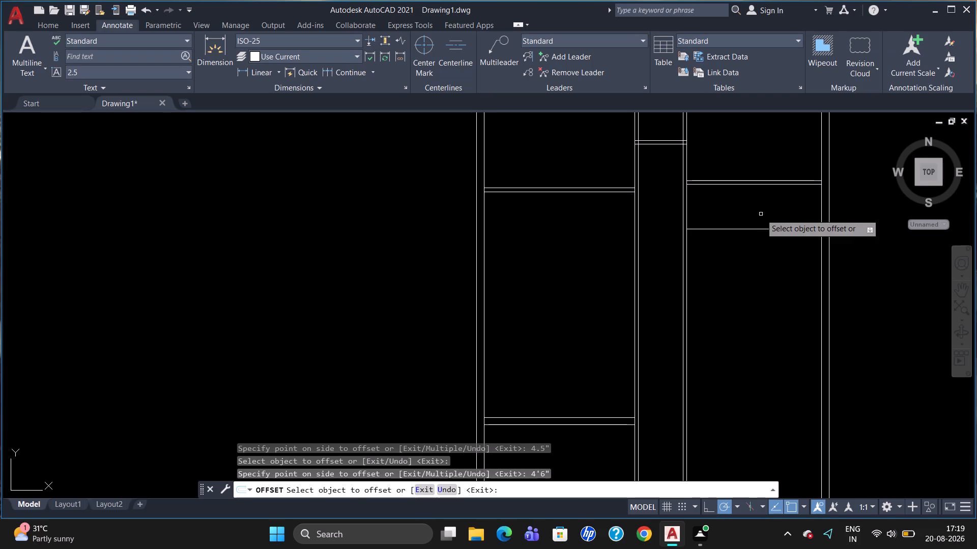
# Offset the right room's lowest horizontal line 4.5" downward to form the second partition.
pyautogui.click(756, 228)
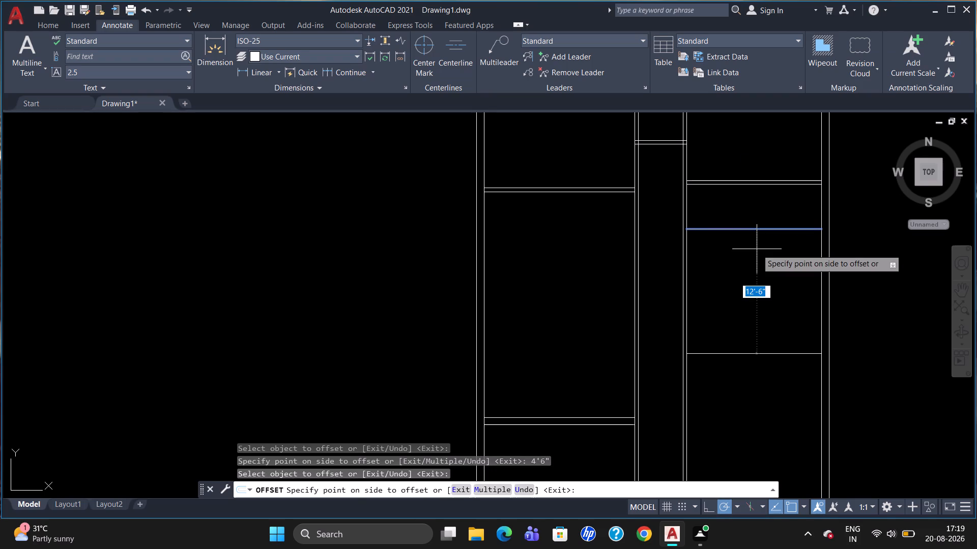
pyautogui.write('4.5"')
pyautogui.press('Return')
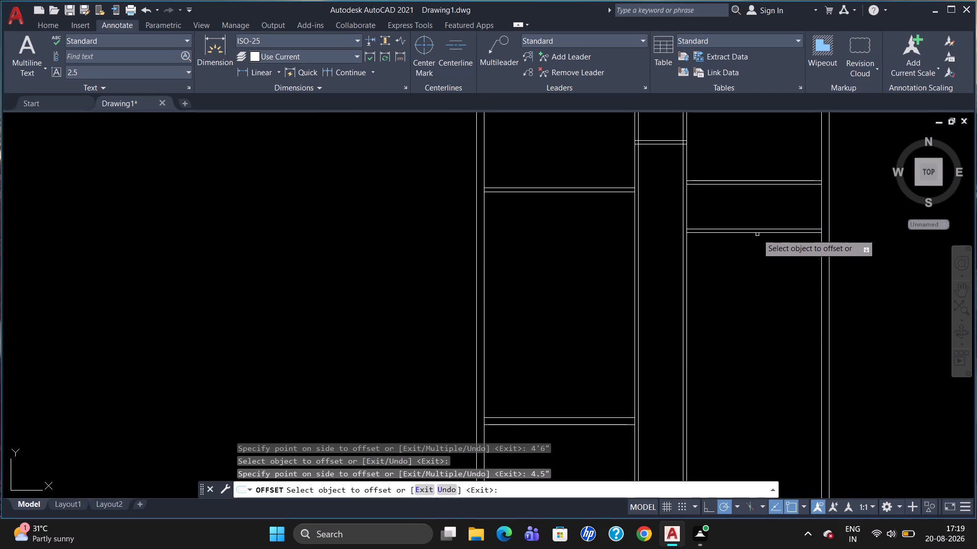
# Offset the lower line of the right room's second partition 10'6.5" downward.
pyautogui.click(757, 234)
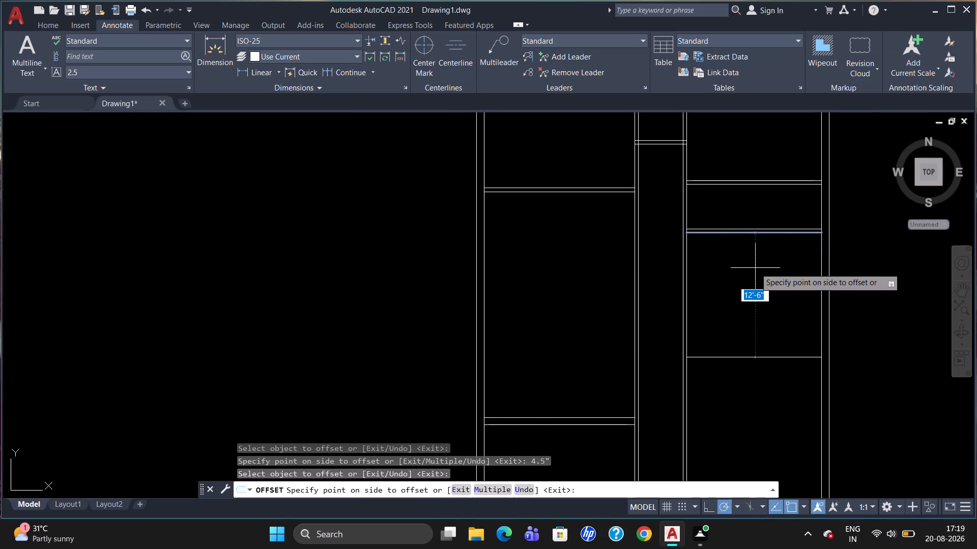
pyautogui.write('10\'6.5"')
pyautogui.press('Return')
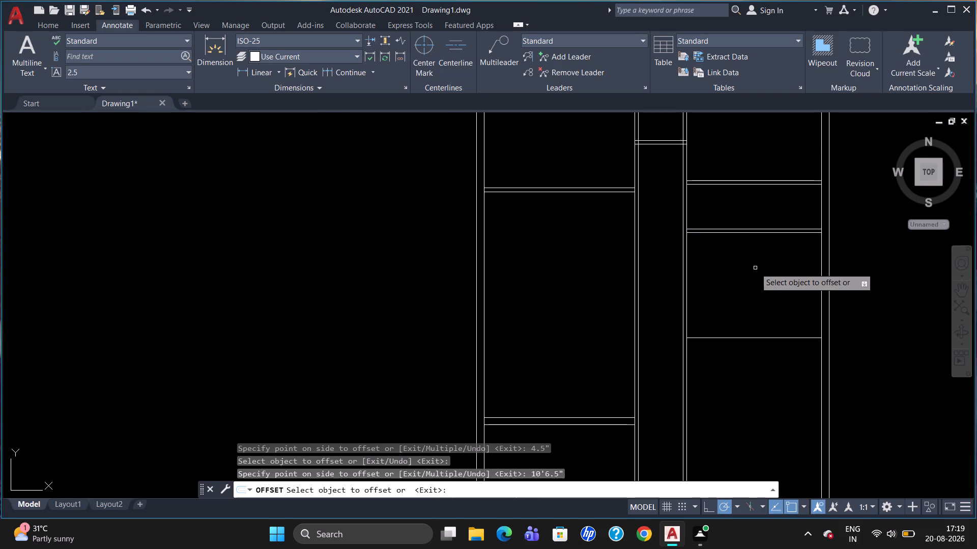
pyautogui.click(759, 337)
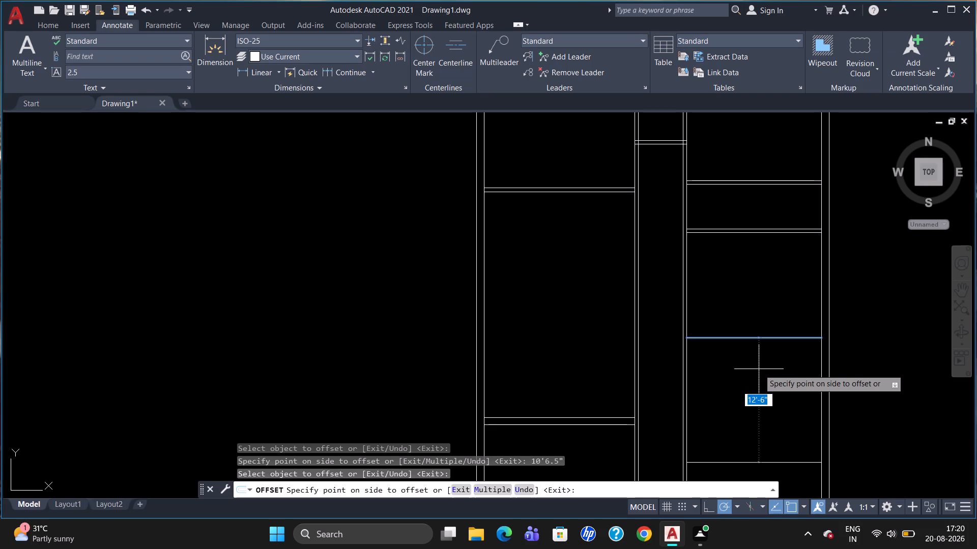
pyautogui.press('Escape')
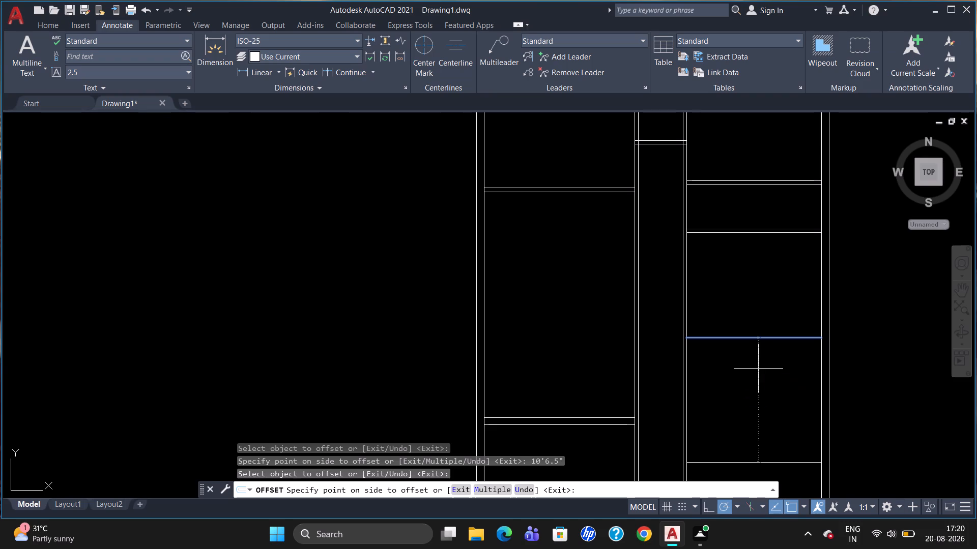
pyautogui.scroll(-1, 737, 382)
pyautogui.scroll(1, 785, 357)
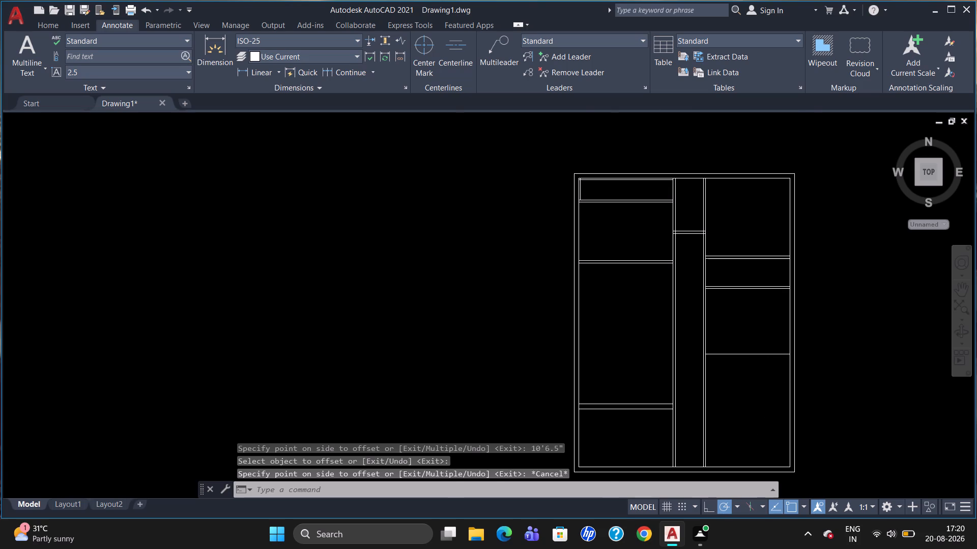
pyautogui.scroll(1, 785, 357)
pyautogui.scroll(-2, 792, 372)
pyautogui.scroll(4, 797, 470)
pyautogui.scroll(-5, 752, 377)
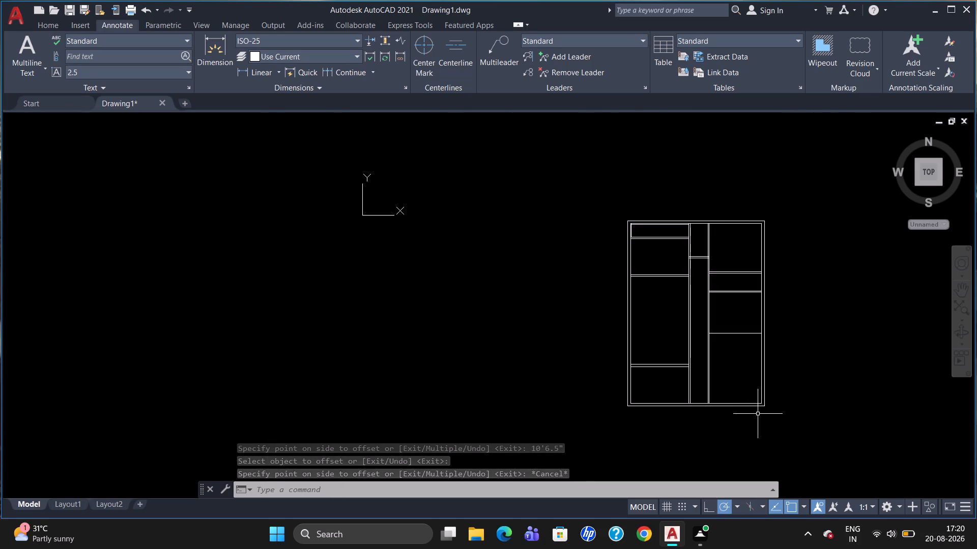
# Break the inner bottom wall line at the lower-left inner corner of the right room.
pyautogui.scroll(1, 757, 415)
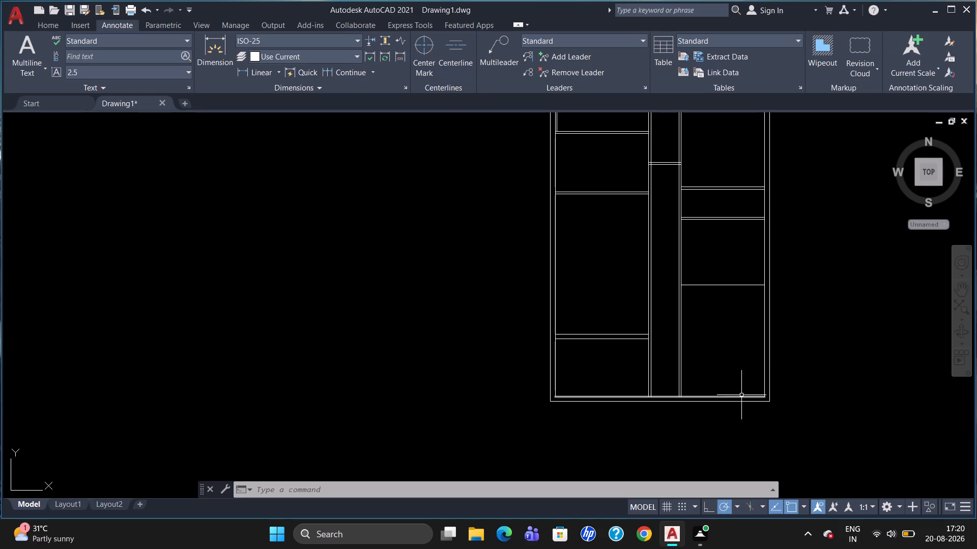
pyautogui.scroll(1, 808, 415)
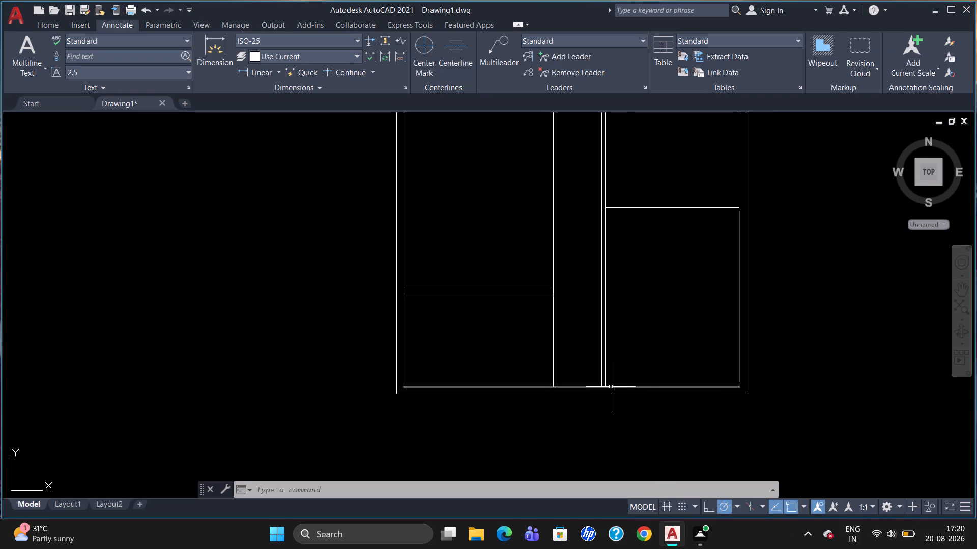
pyautogui.write('br')
pyautogui.click(675, 422)
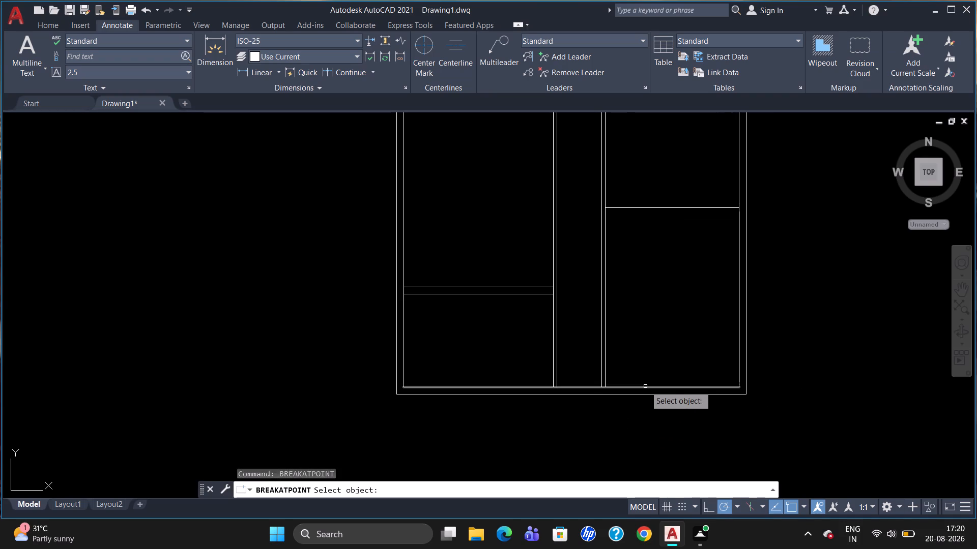
pyautogui.click(645, 386)
pyautogui.click(608, 384)
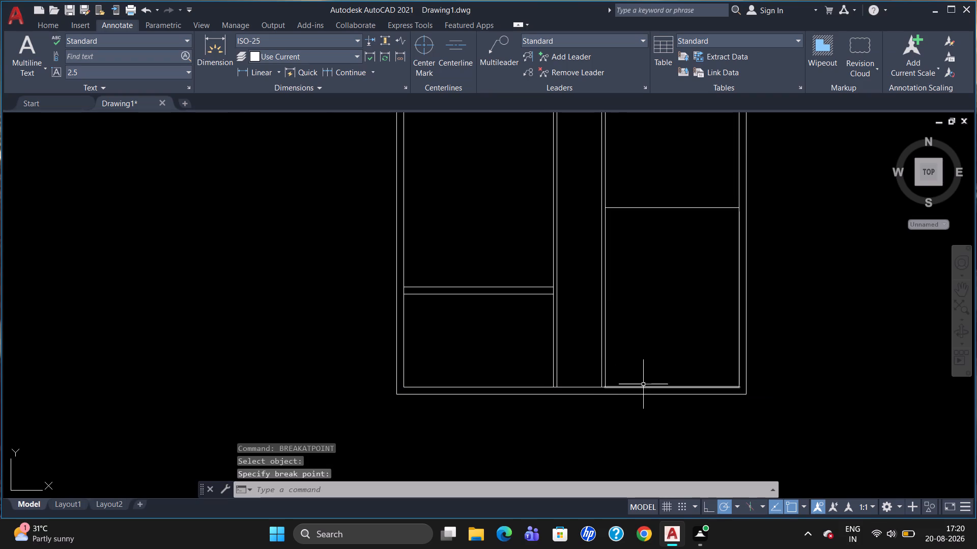
# Offset the right room's inner bottom wall line 5'4.5" upward.
pyautogui.press('o')
pyautogui.press('Return')
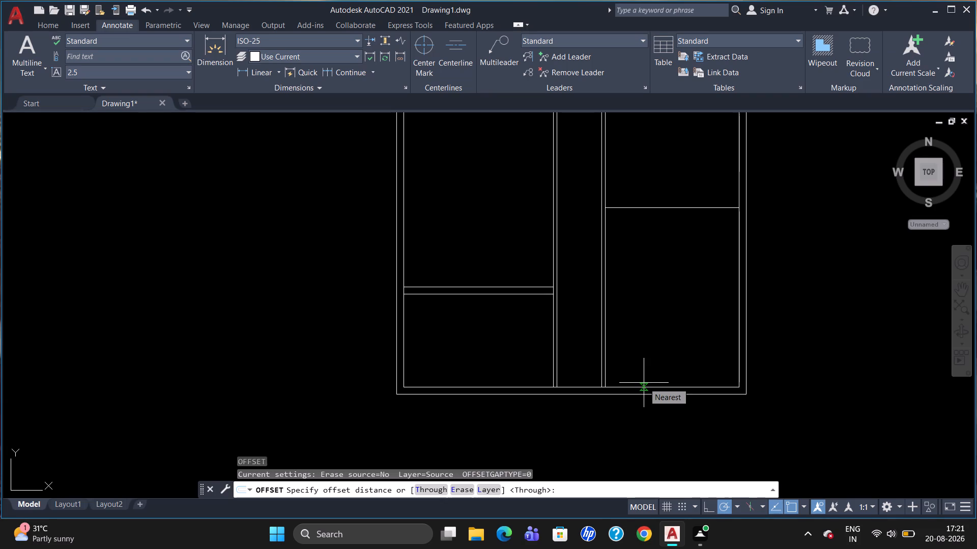
pyautogui.press('5')
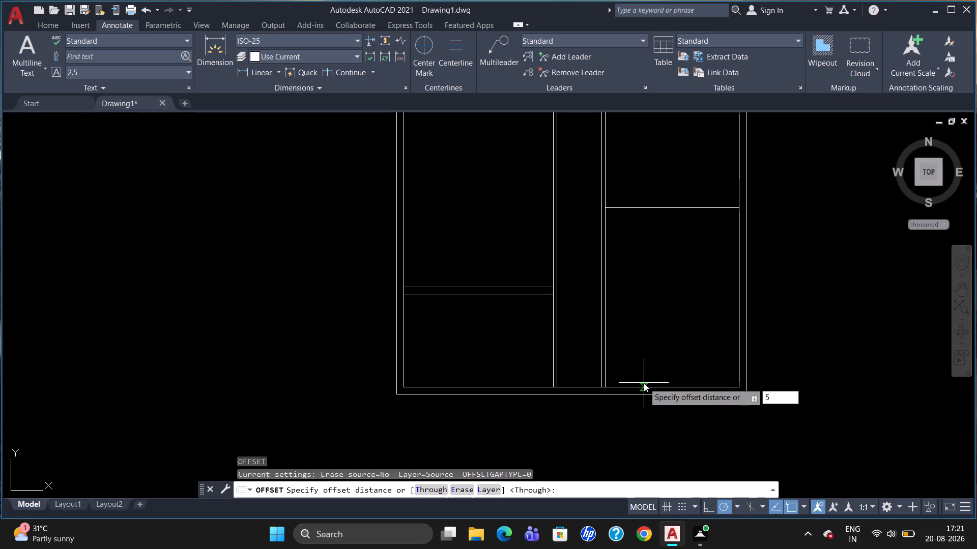
pyautogui.press("'")
pyautogui.write('4.5"')
pyautogui.hotkey('shift', 'Return')
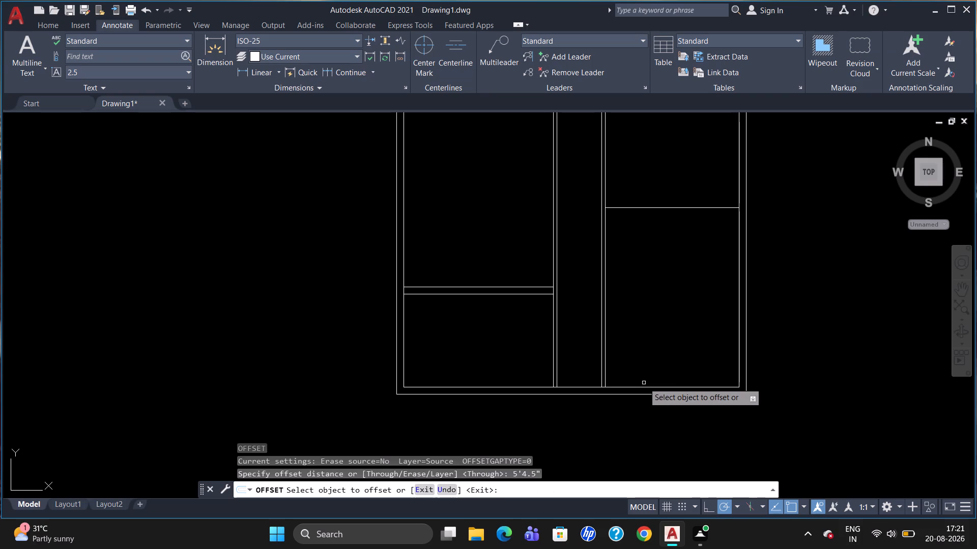
pyautogui.click(652, 386)
pyautogui.click(663, 343)
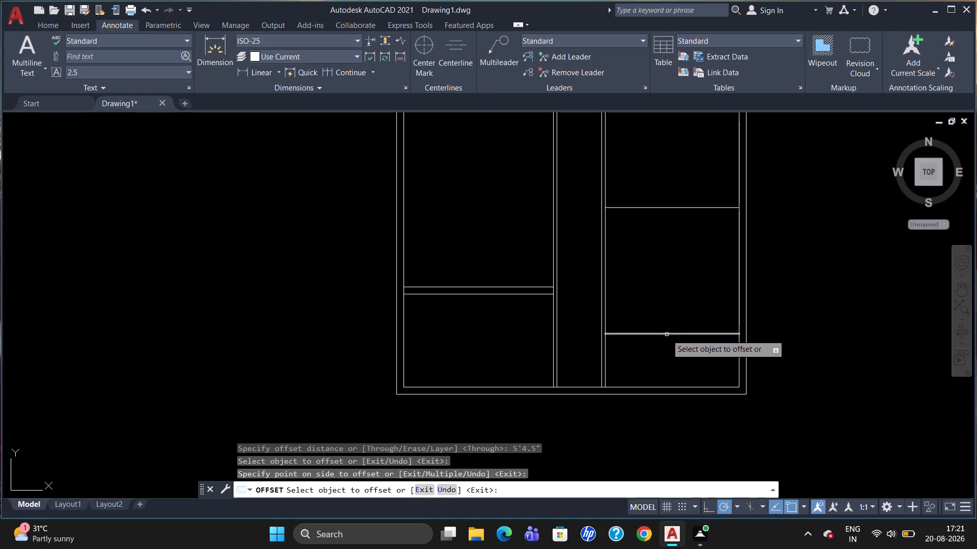
# Offset the right room's new lower horizontal line 10'6.5" upward.
pyautogui.click(667, 333)
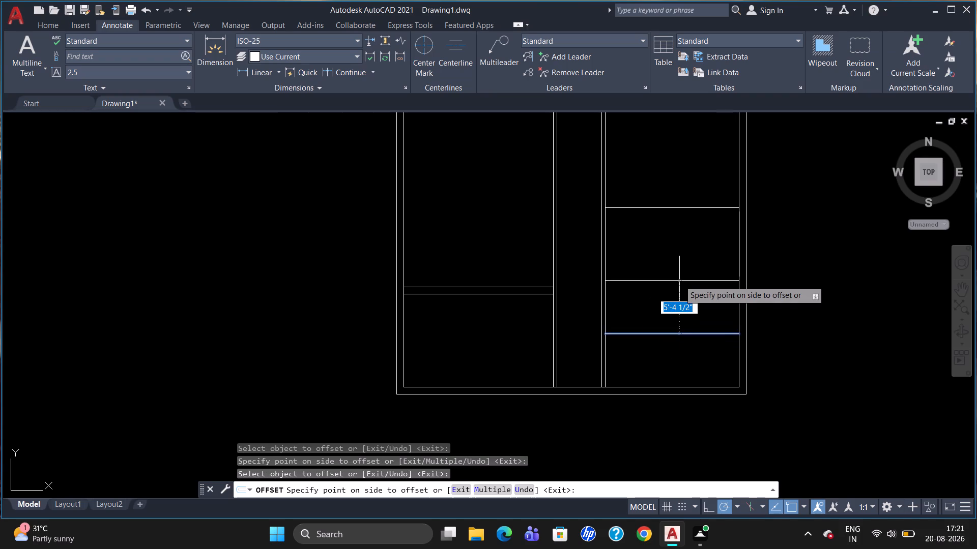
pyautogui.write('10')
pyautogui.press("'")
pyautogui.write('6.5"')
pyautogui.press('Return')
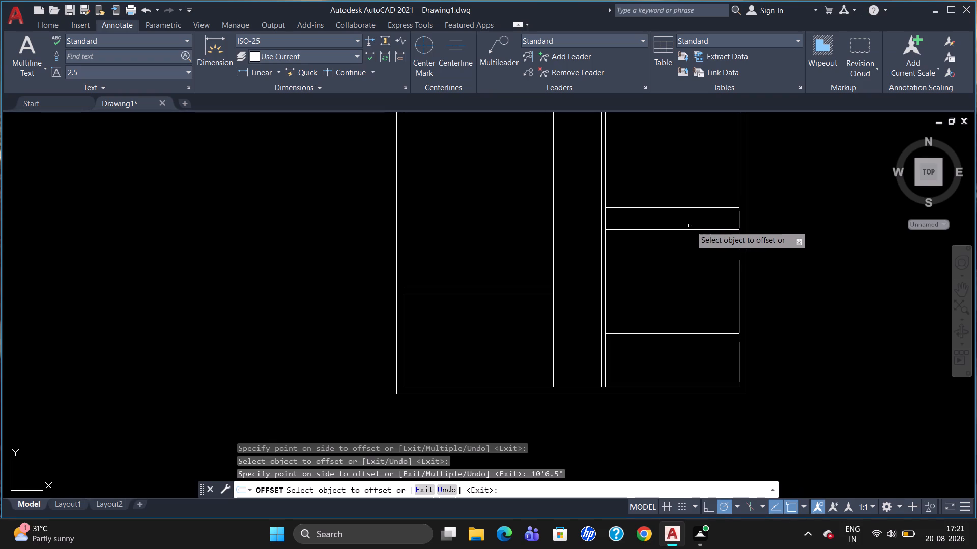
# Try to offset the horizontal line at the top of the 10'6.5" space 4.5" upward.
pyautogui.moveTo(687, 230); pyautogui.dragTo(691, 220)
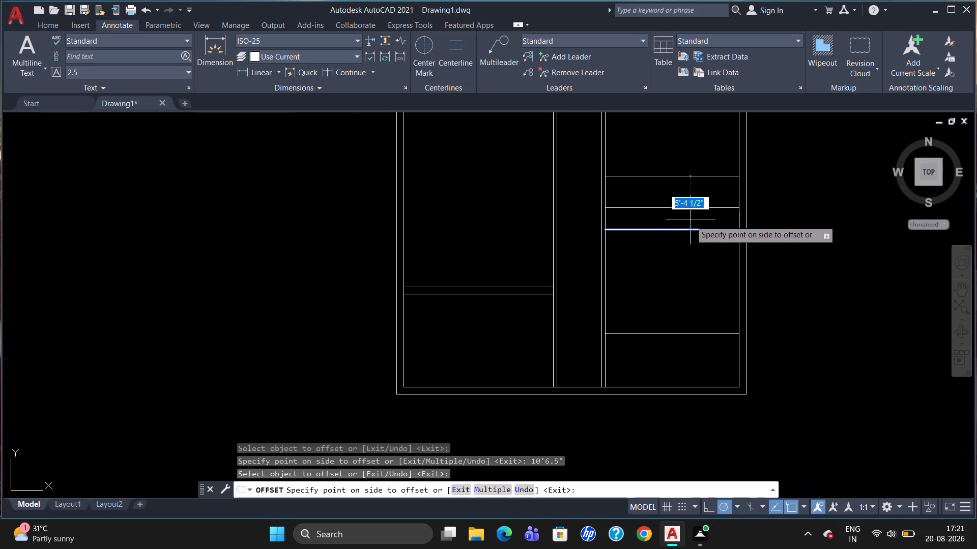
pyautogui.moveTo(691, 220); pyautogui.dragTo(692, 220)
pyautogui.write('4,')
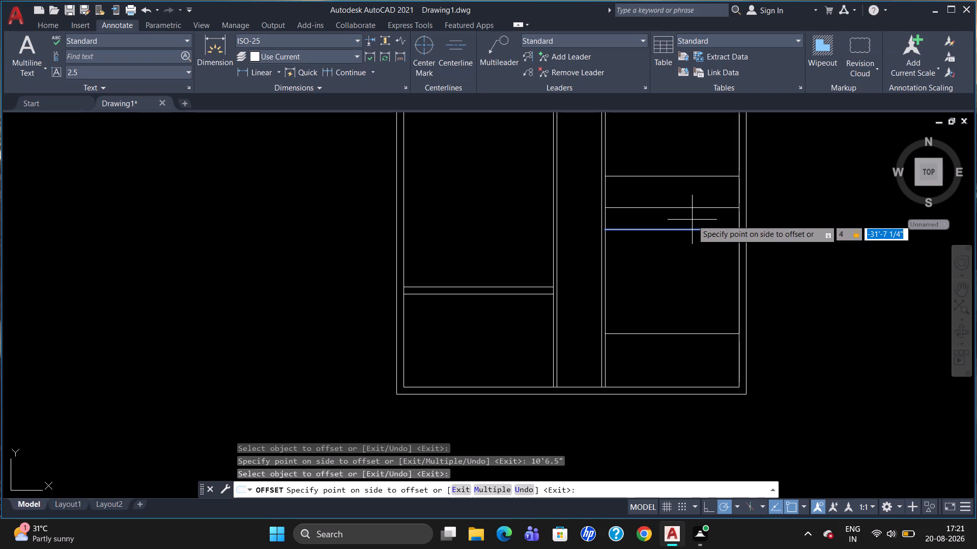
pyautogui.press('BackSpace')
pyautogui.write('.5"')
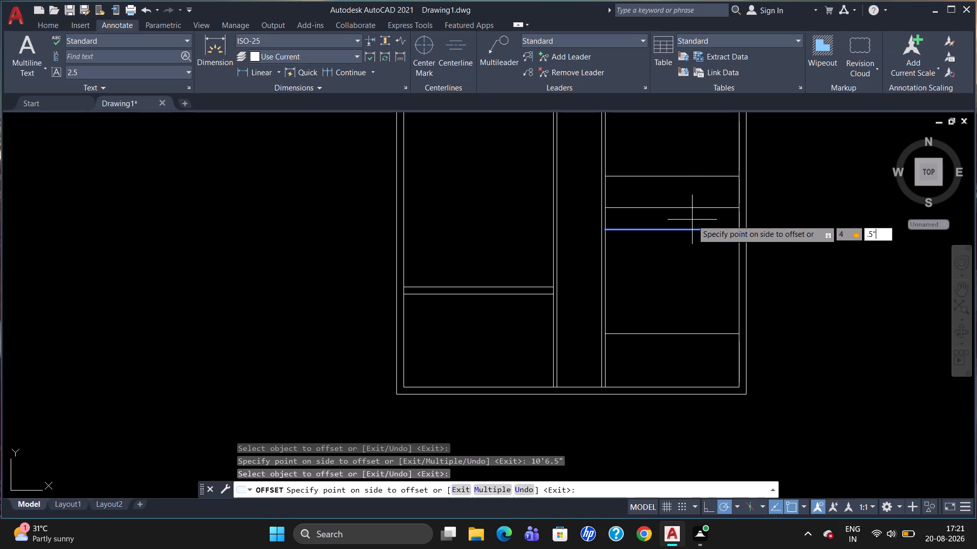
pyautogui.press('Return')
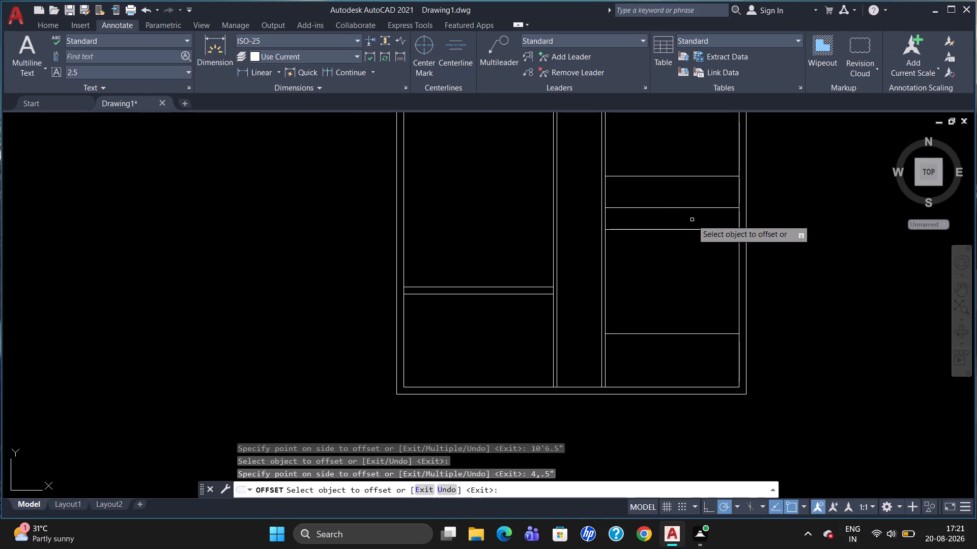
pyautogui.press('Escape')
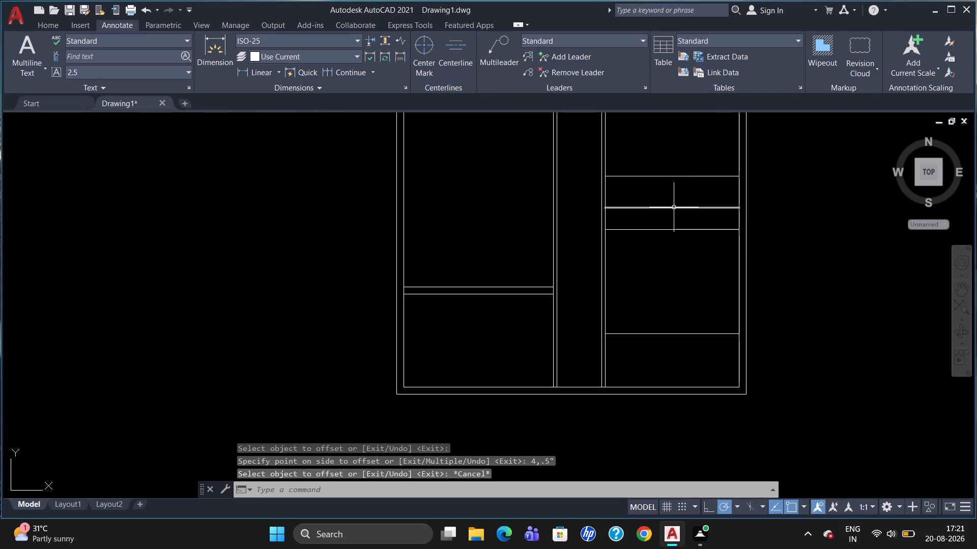
# Erase the older single horizontal line just above the top of the right room's 10'6.5" space.
pyautogui.click(674, 207)
pyautogui.press('Delete')
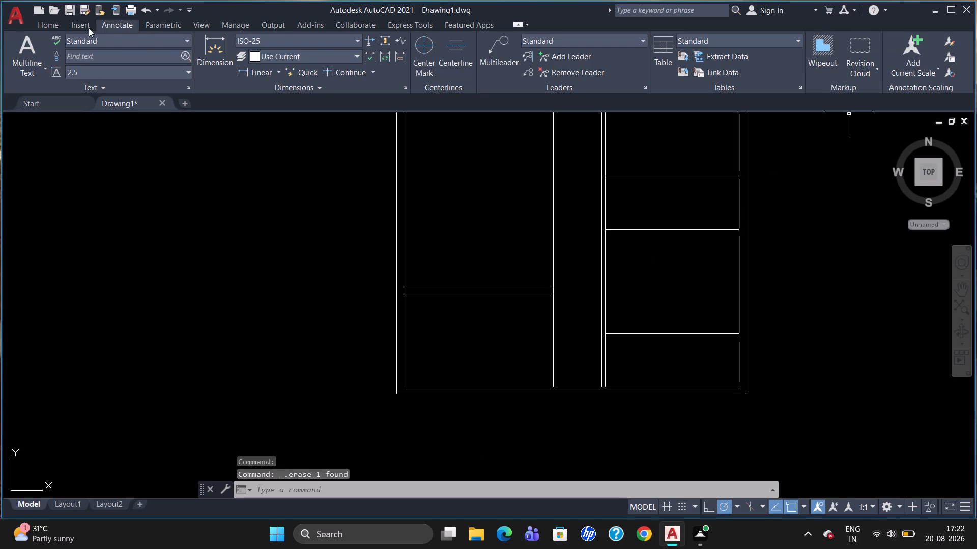
# Quick-measure the space between the two lowest offset lines in the right room.
pyautogui.click(45, 23)
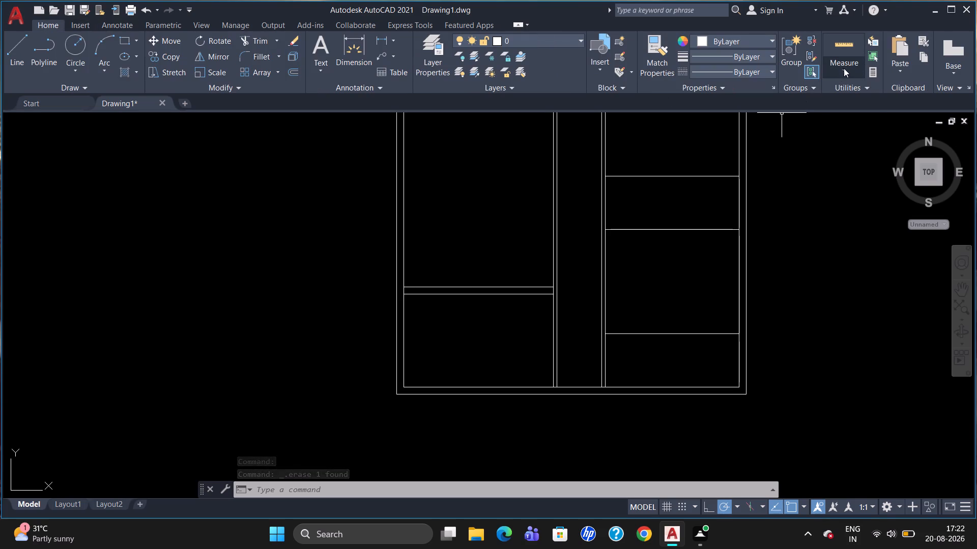
pyautogui.click(845, 69)
pyautogui.click(845, 98)
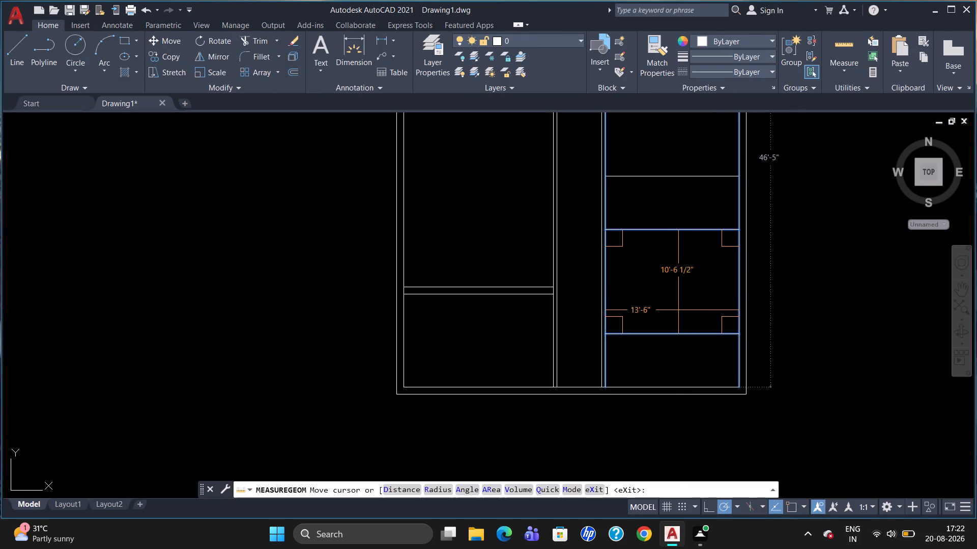
pyautogui.press('Escape')
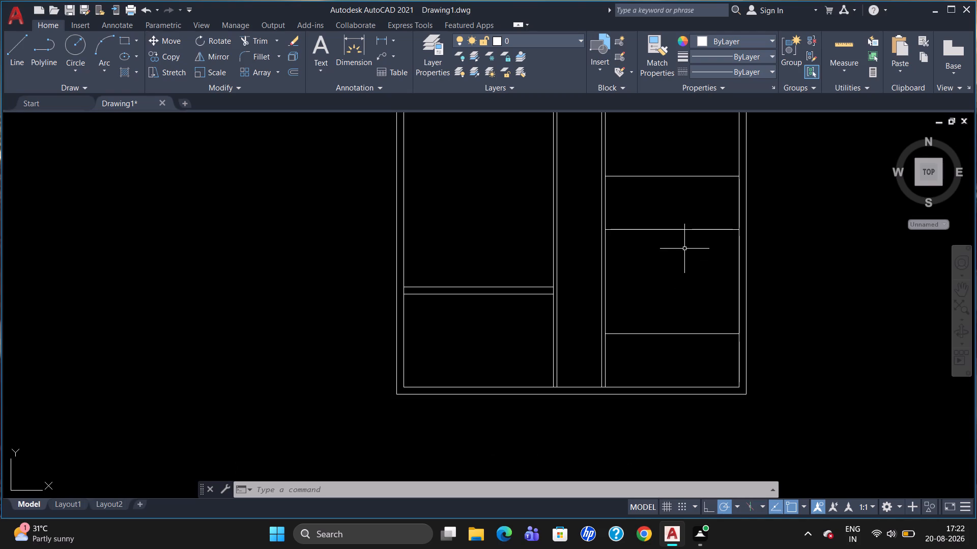
# Offset the line at the top of the right room's 10'6.5" space 4.5" upward to form a partition.
pyautogui.press('o')
pyautogui.press('Return')
pyautogui.write('4.5"')
pyautogui.press('Return')
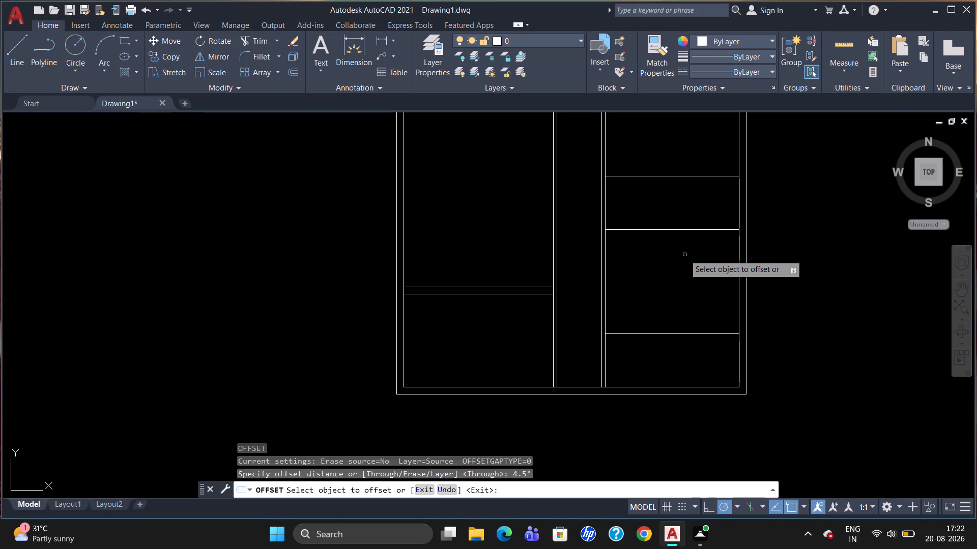
pyautogui.click(679, 229)
pyautogui.click(681, 219)
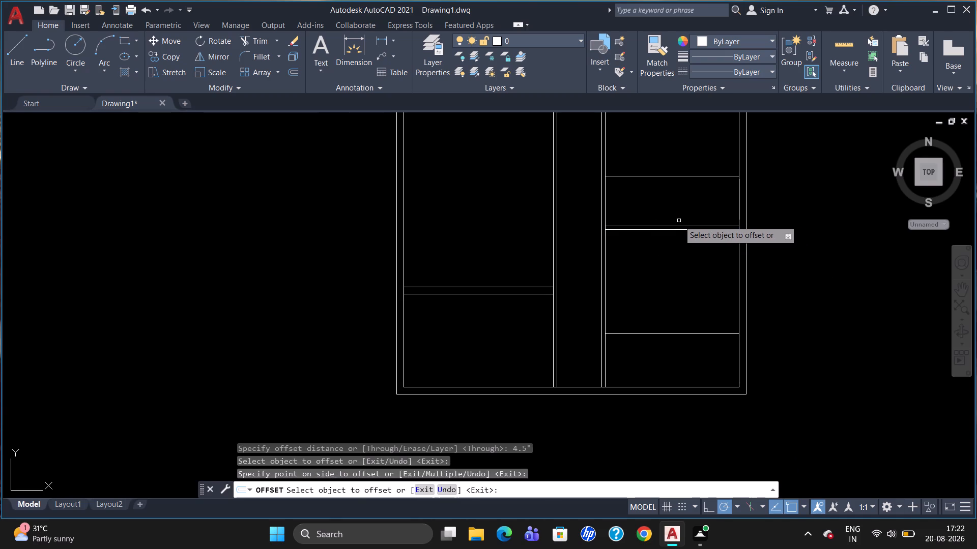
pyautogui.press('Escape')
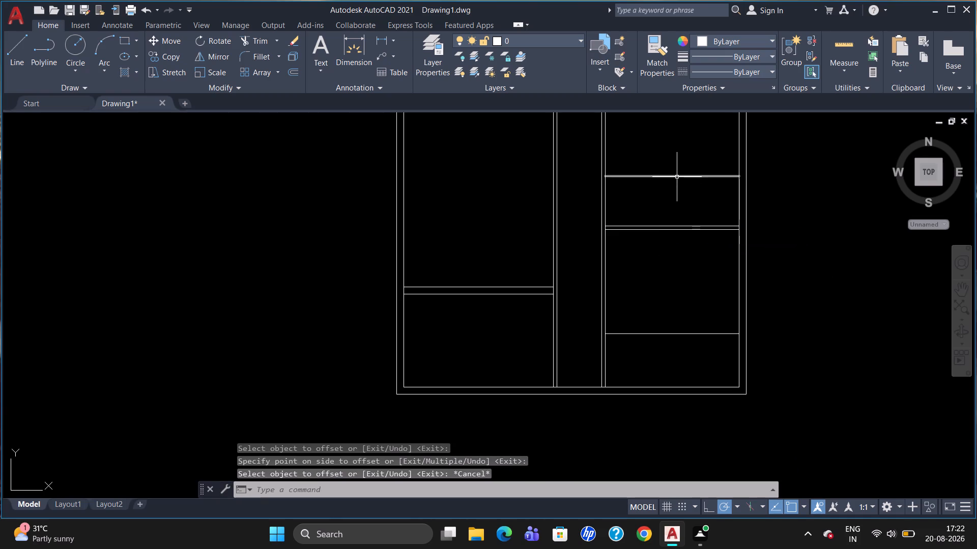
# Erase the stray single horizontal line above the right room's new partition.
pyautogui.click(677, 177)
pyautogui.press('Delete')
# Offset the upper line of the right room's new partition 4'6" upward.
pyautogui.scroll(-2, 683, 206)
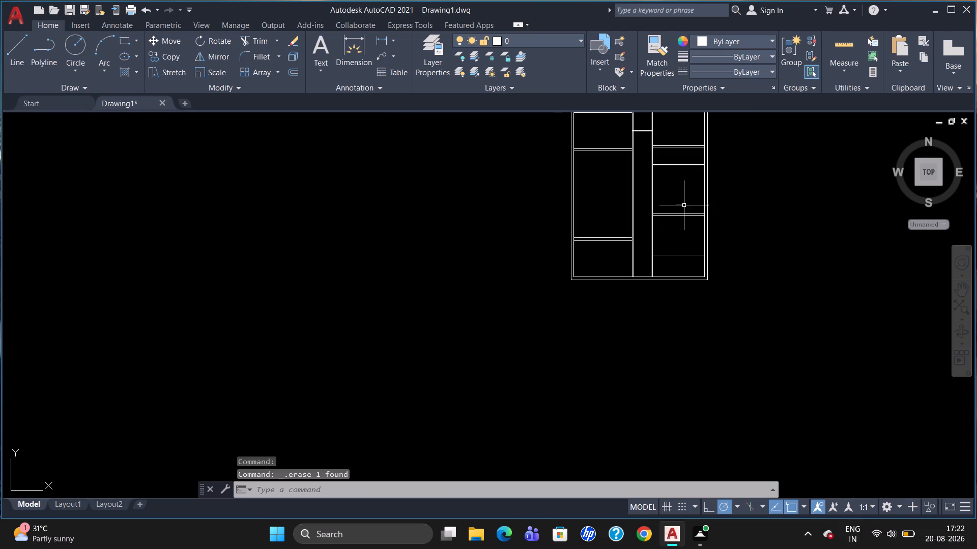
pyautogui.scroll(3, 701, 138)
pyautogui.scroll(-2, 686, 273)
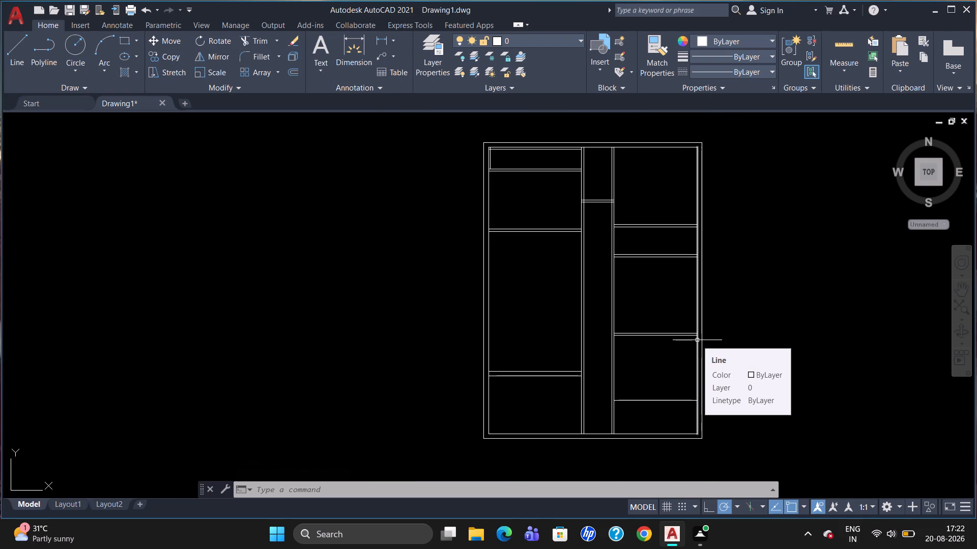
pyautogui.press('o')
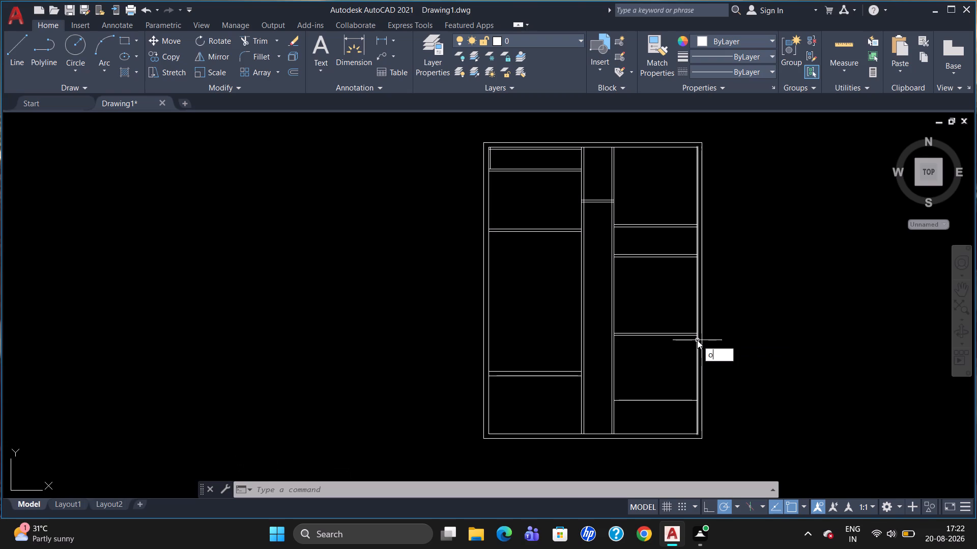
pyautogui.press('Return')
pyautogui.write('4\'6"')
pyautogui.press('Return')
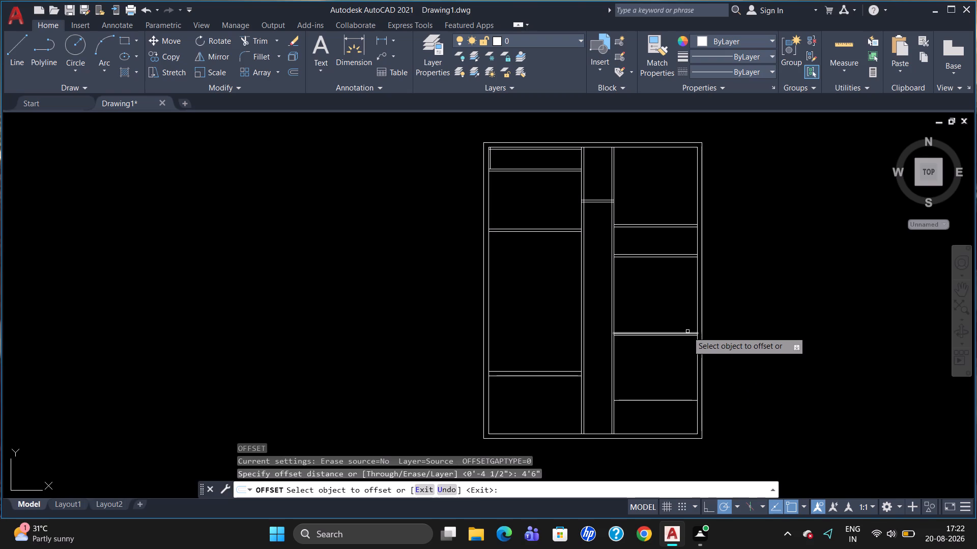
pyautogui.scroll(2, 687, 331)
pyautogui.click(689, 335)
pyautogui.click(688, 297)
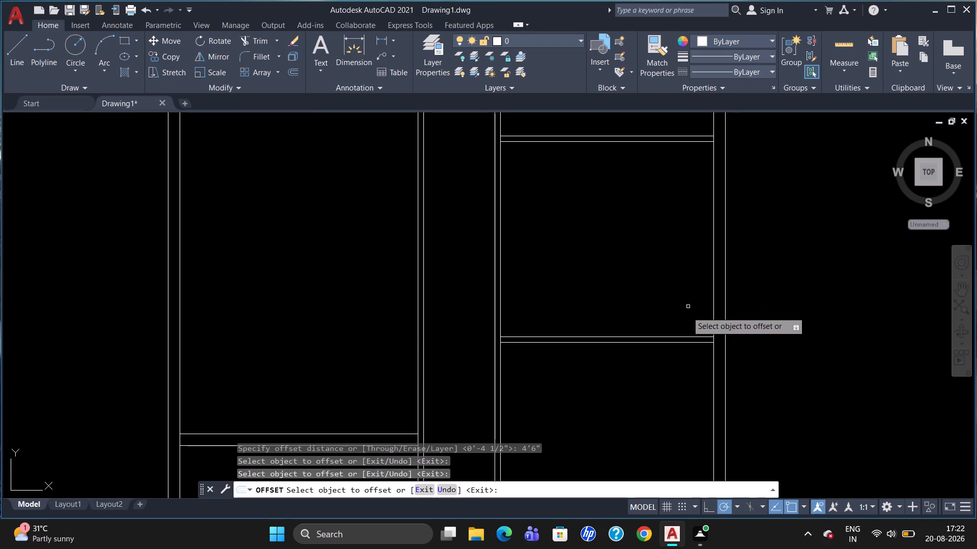
pyautogui.click(682, 337)
pyautogui.click(681, 299)
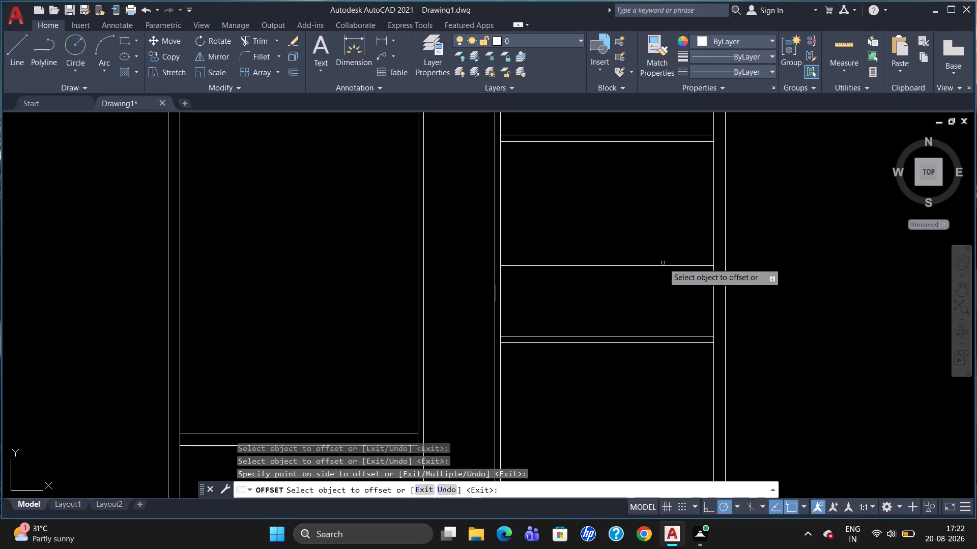
# Offset the right room's newly added 4'6" line 4.5" upward to form a partition.
pyautogui.click(661, 265)
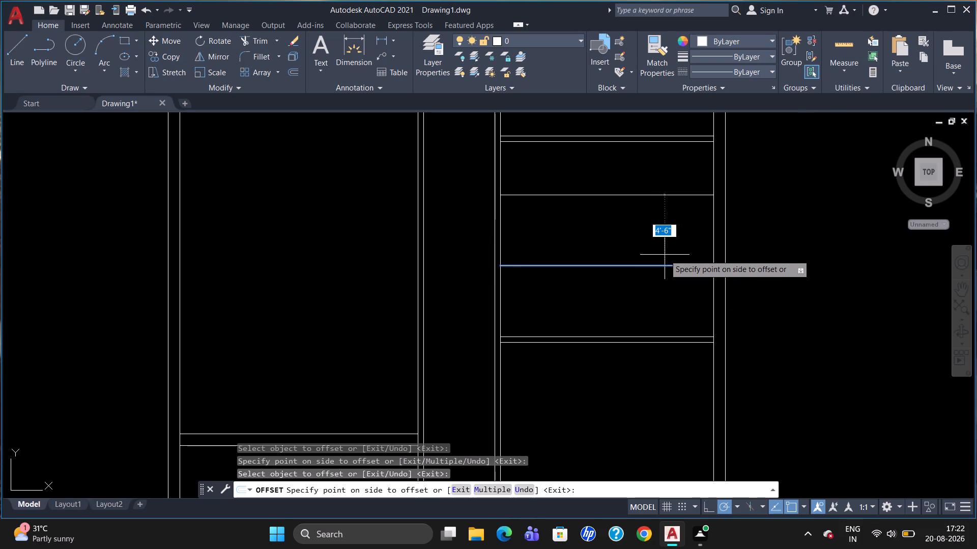
pyautogui.write('4.5"')
pyautogui.press('Return')
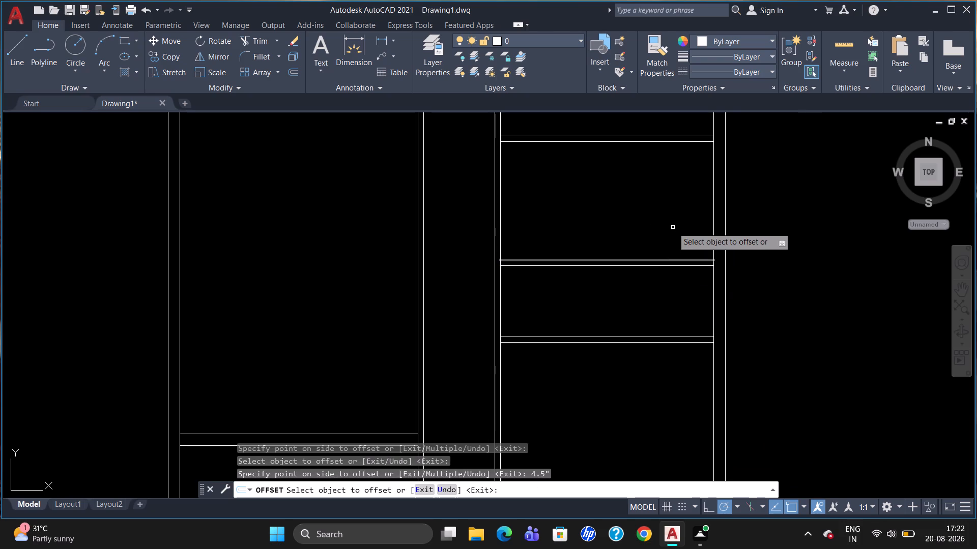
pyautogui.scroll(-2, 673, 225)
pyautogui.scroll(1, 640, 151)
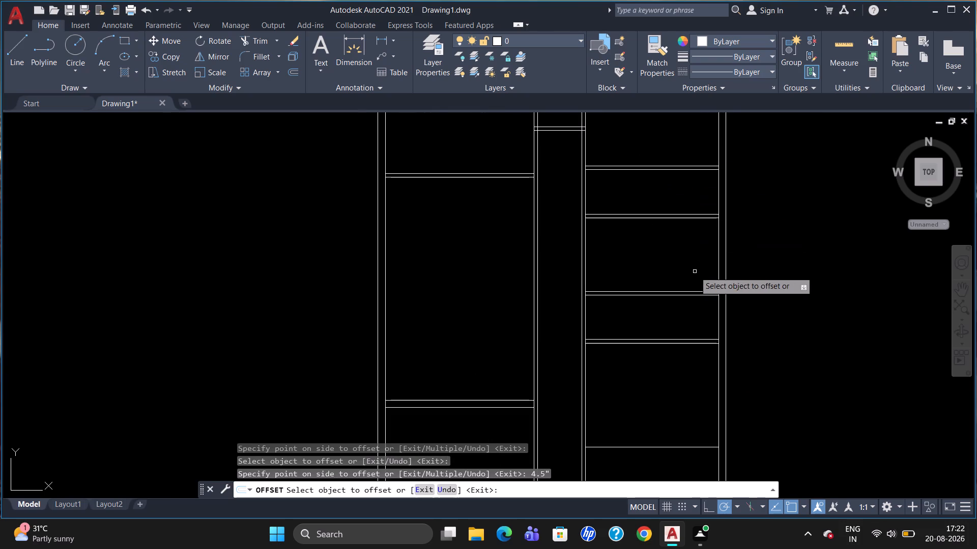
pyautogui.scroll(1, 692, 271)
pyautogui.press('Escape')
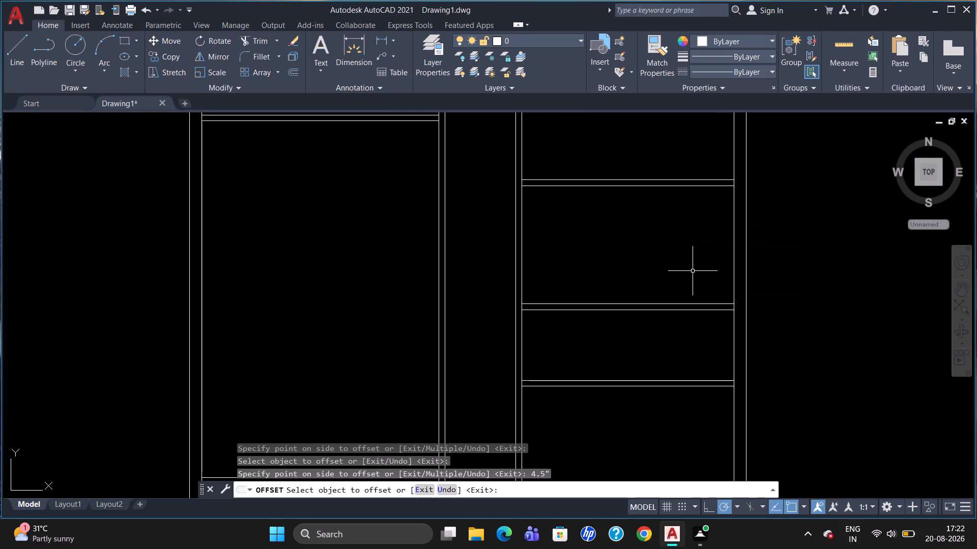
# Erase the two old double-line partitions above the new partition in the right room.
pyautogui.scroll(-2, 693, 273)
pyautogui.click(682, 211)
pyautogui.scroll(2, 681, 206)
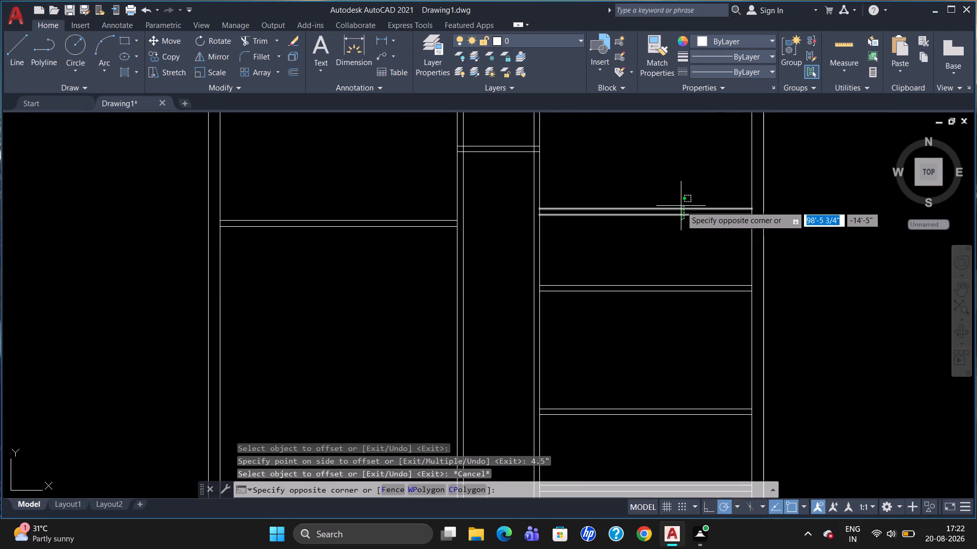
pyautogui.click(680, 211)
pyautogui.click(680, 209)
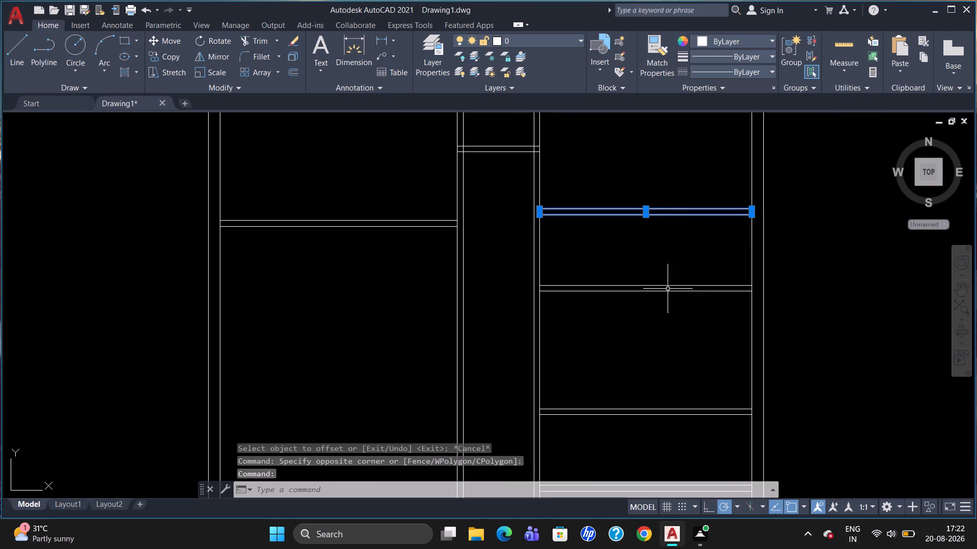
pyautogui.click(668, 289)
pyautogui.click(668, 292)
pyautogui.click(668, 284)
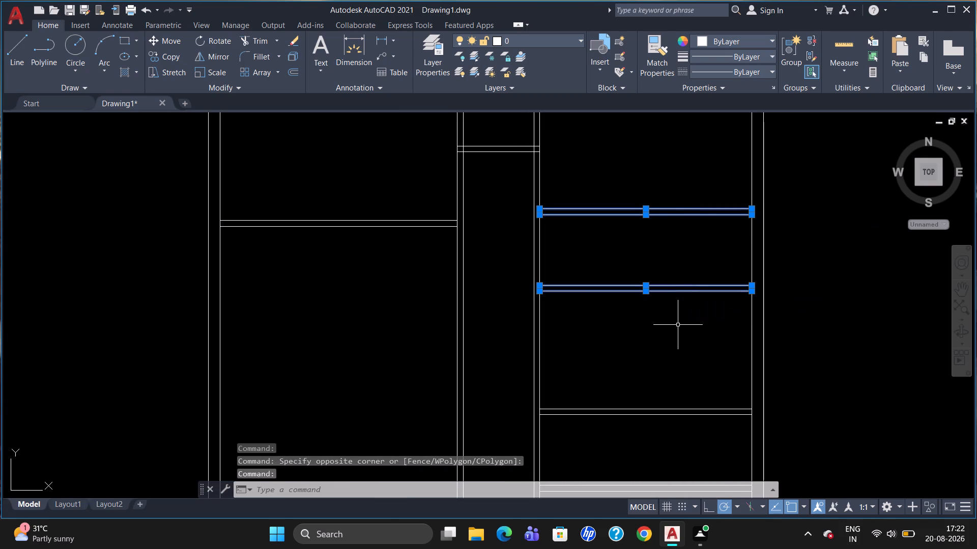
pyautogui.press('Delete')
# Offset the upper line of the right room's topmost remaining partition 12' upward.
pyautogui.scroll(-3, 677, 326)
pyautogui.scroll(2, 682, 336)
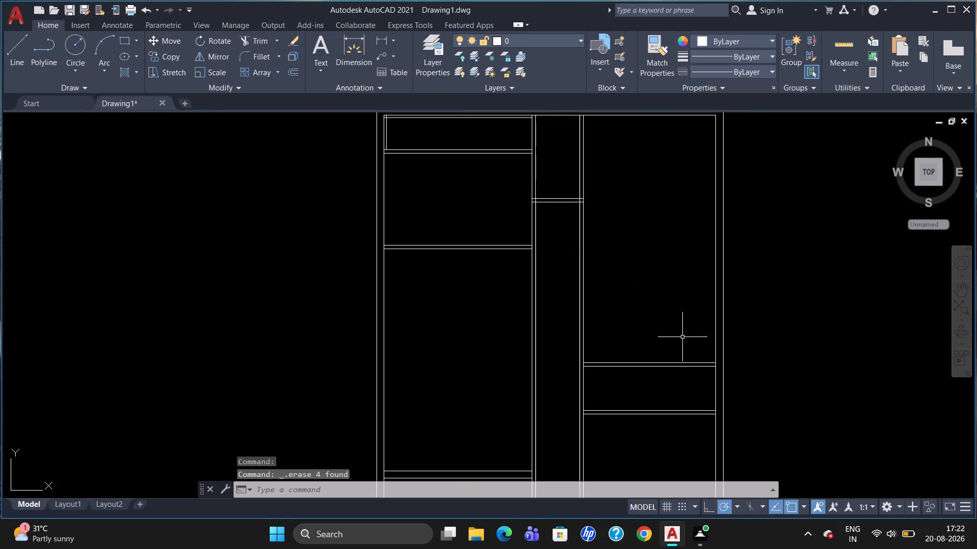
pyautogui.scroll(1, 681, 396)
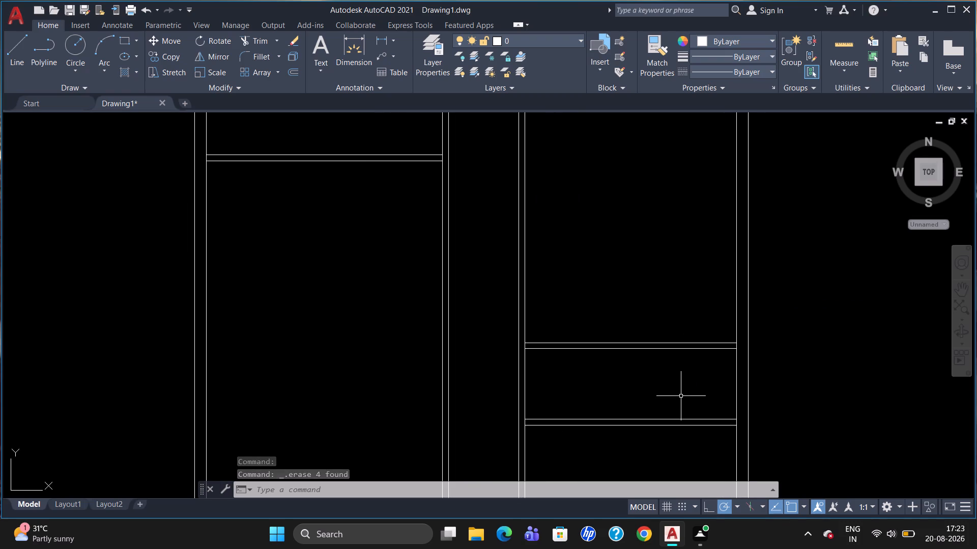
pyautogui.press('o')
pyautogui.press('Return')
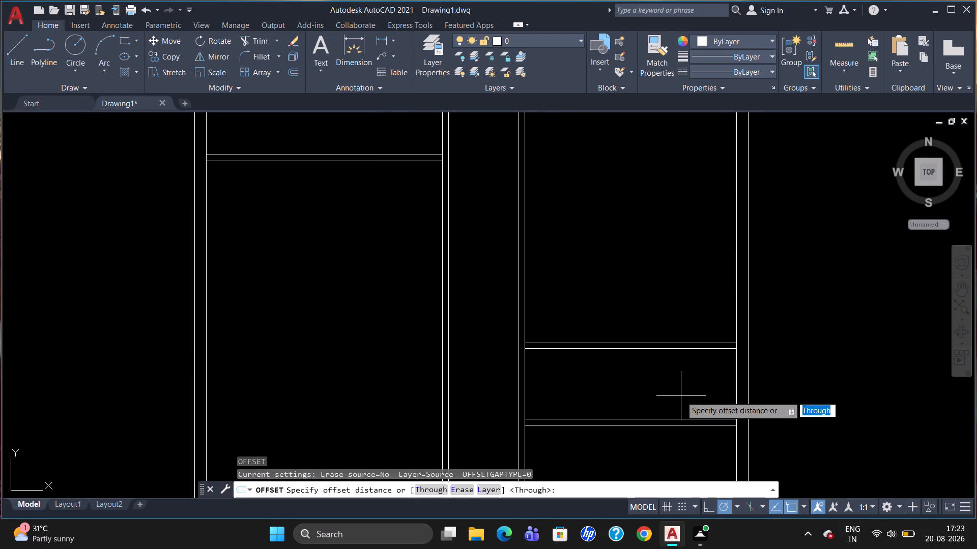
pyautogui.write("12'")
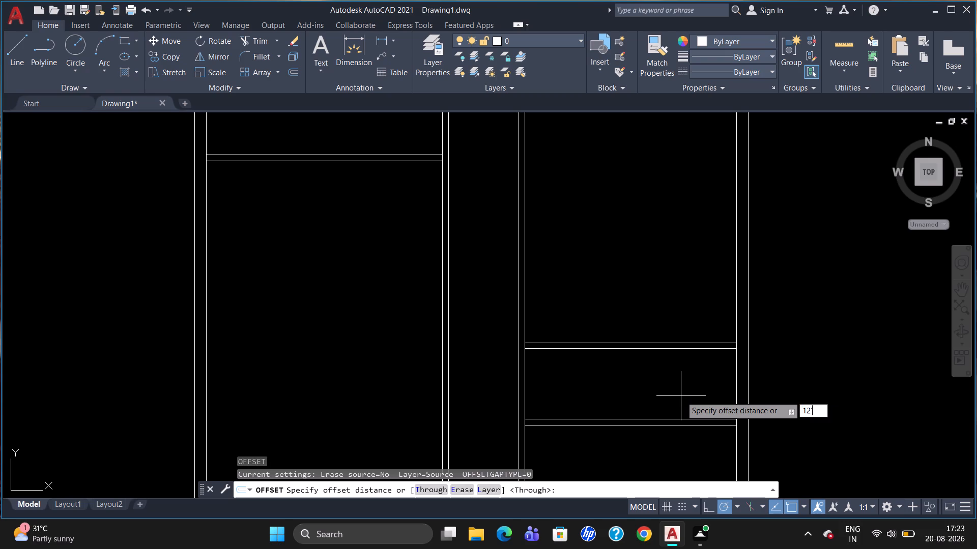
pyautogui.press('Return')
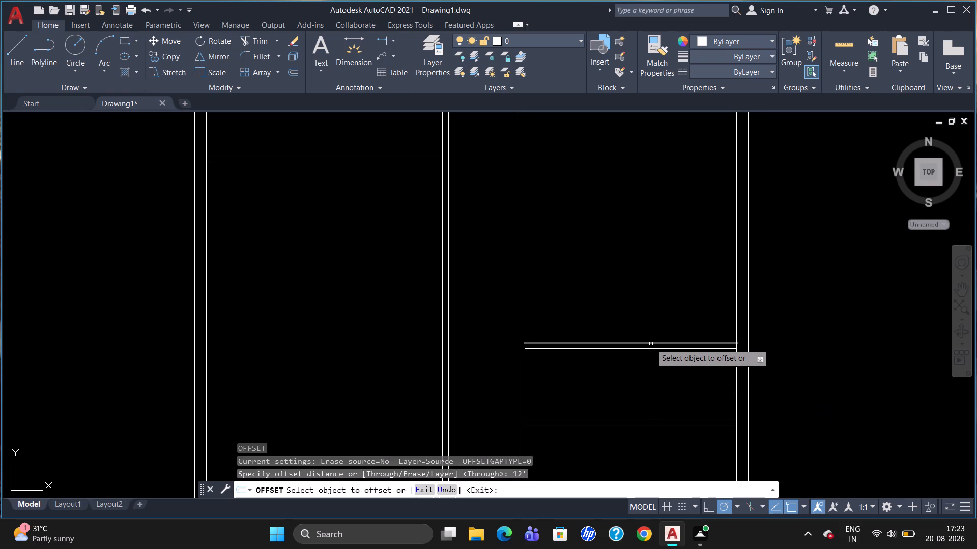
pyautogui.click(651, 344)
pyautogui.click(650, 288)
# Offset the new 12' line in the right room 4.5" upward to form a partition.
pyautogui.scroll(-2, 650, 288)
pyautogui.scroll(1, 649, 219)
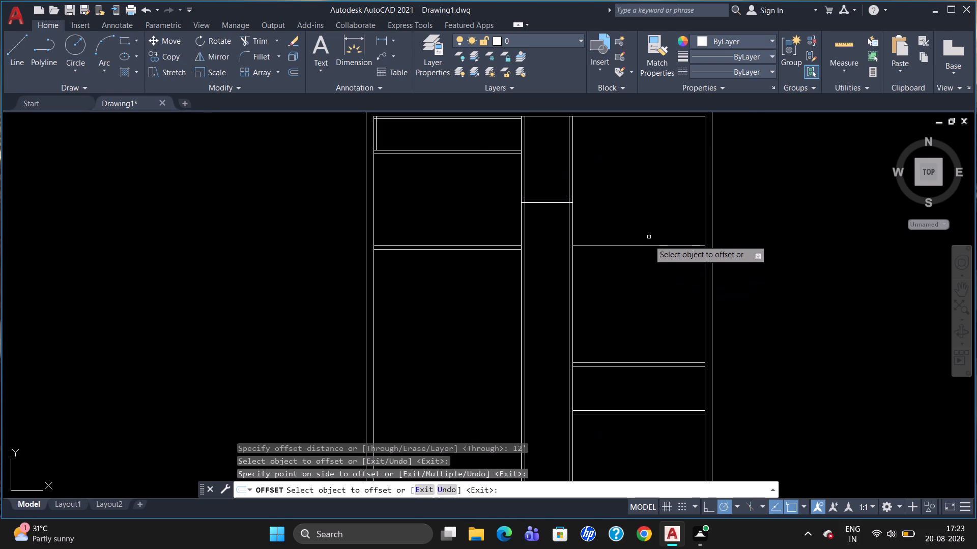
pyautogui.click(649, 245)
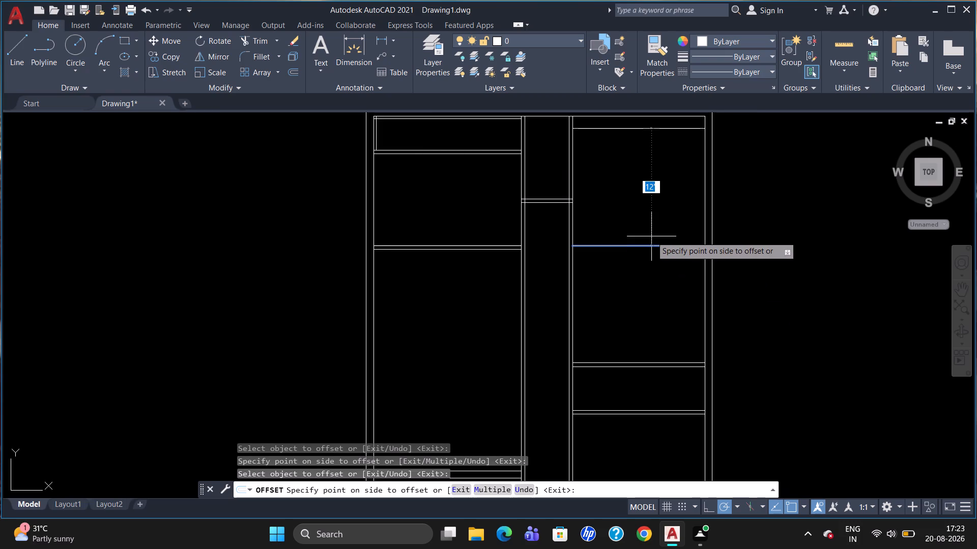
pyautogui.write('4.5"')
pyautogui.press('Return')
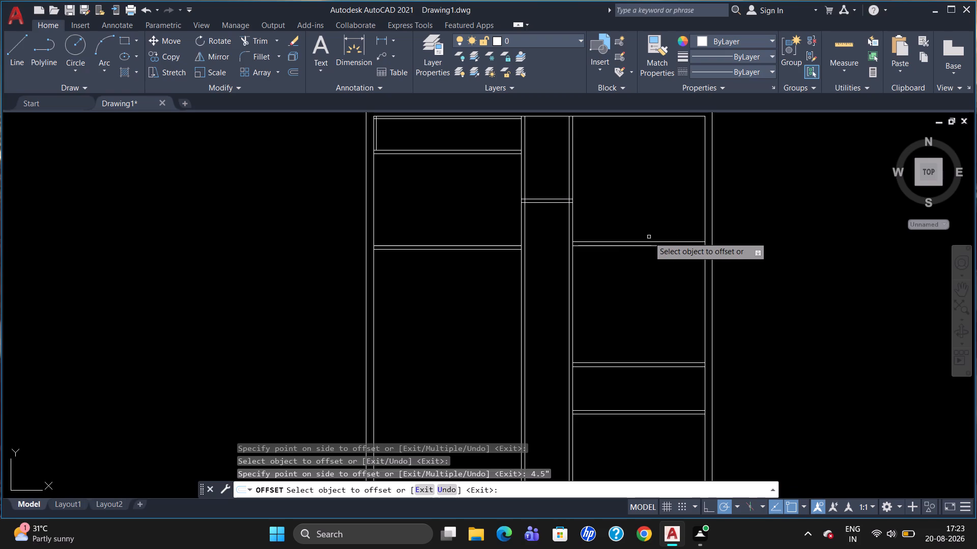
# Offset the upper line of the right room's newest partition 12'6" upward, near the top outer wall.
pyautogui.click(649, 241)
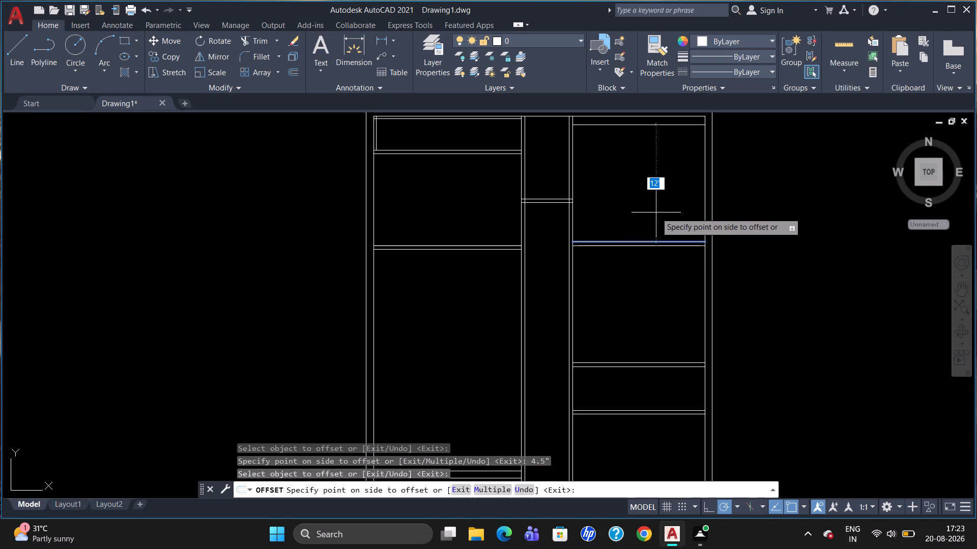
pyautogui.write('12')
pyautogui.write('\'6"')
pyautogui.press('Return')
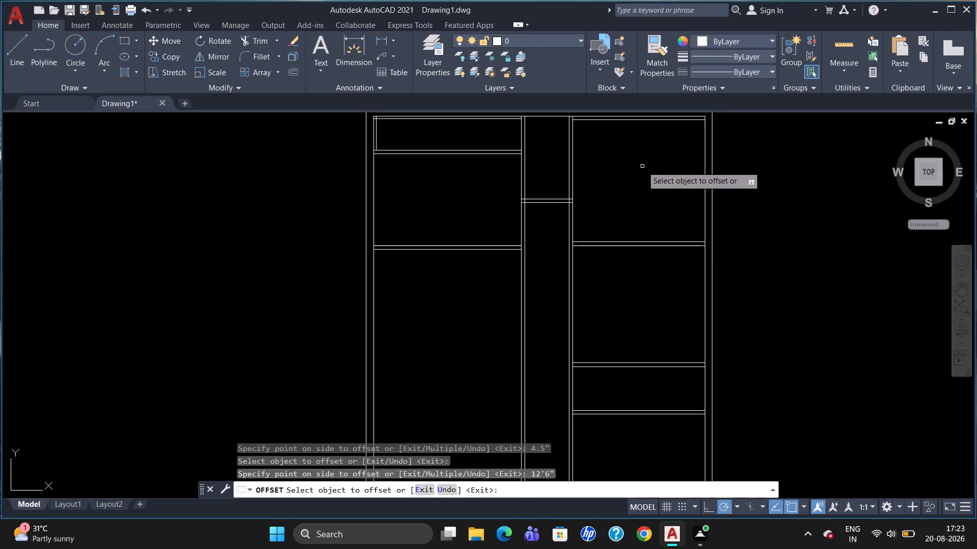
pyautogui.scroll(-1, 645, 176)
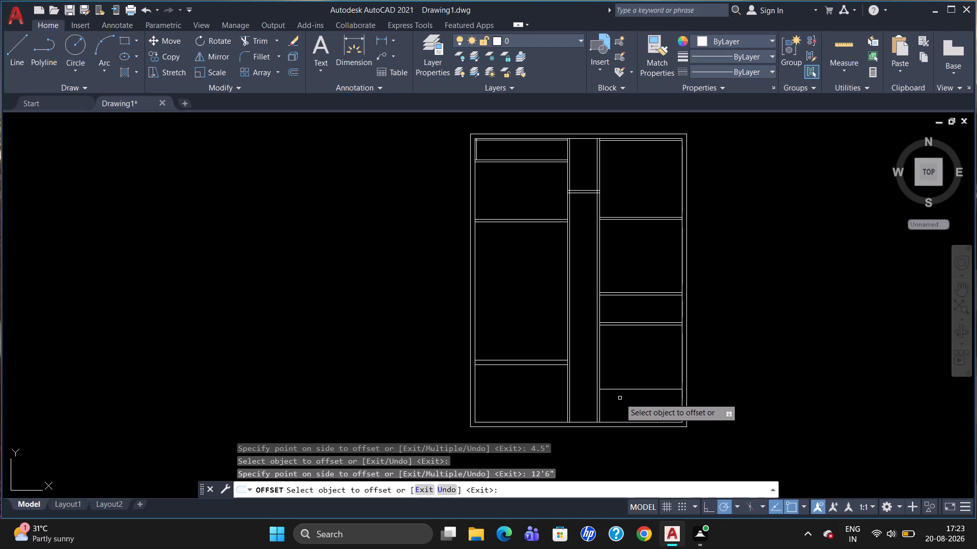
pyautogui.press('Escape')
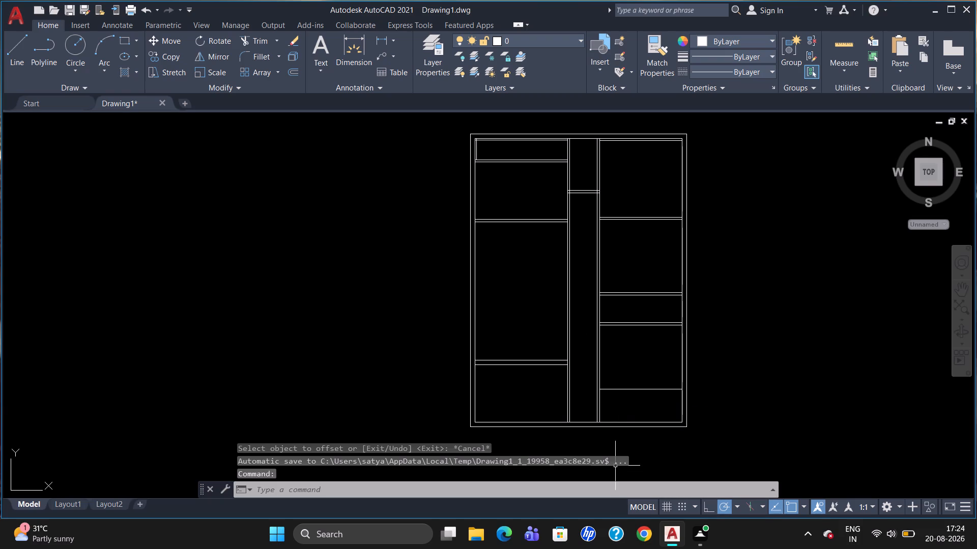
# Add a vertical linear dimension for the plan's full outer height, placed outside the right outer wall.
pyautogui.write('dli')
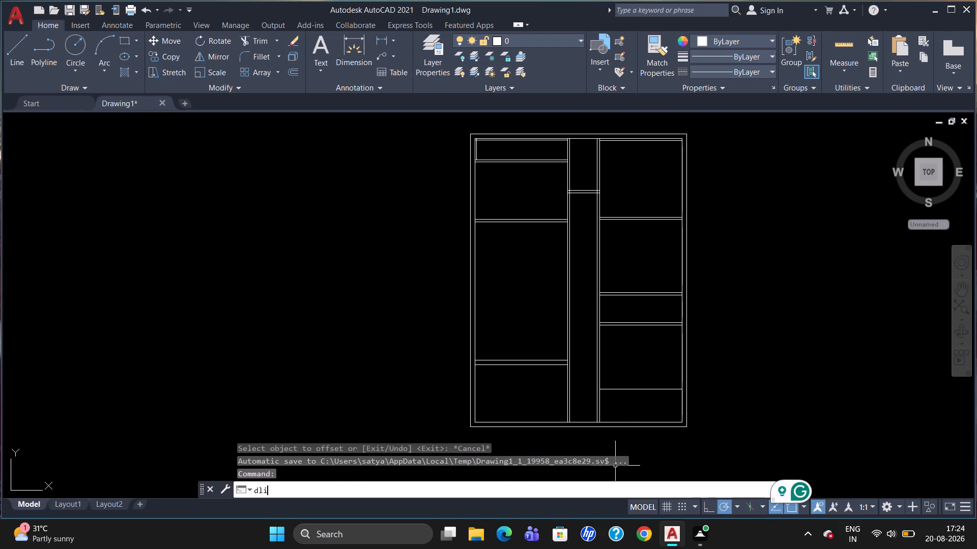
pyautogui.press('Return')
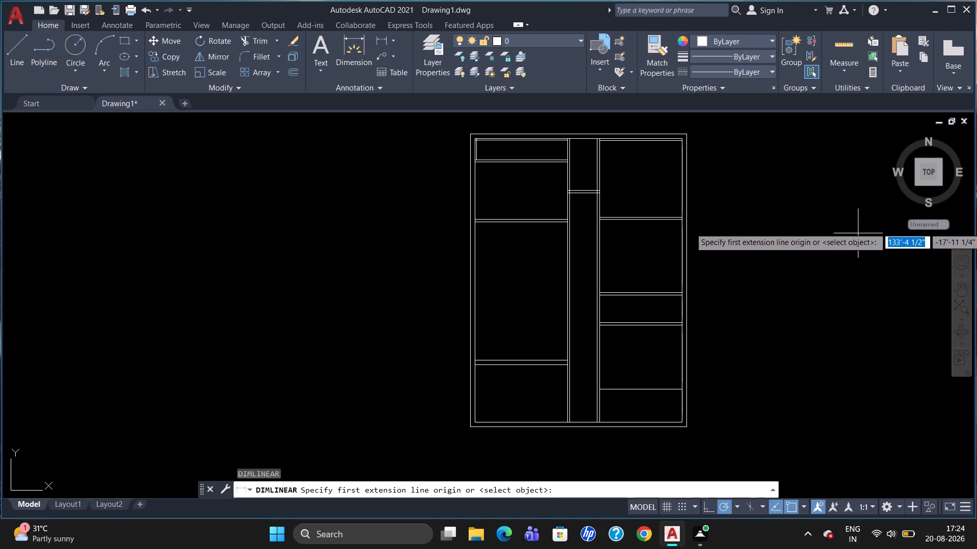
pyautogui.click(686, 135)
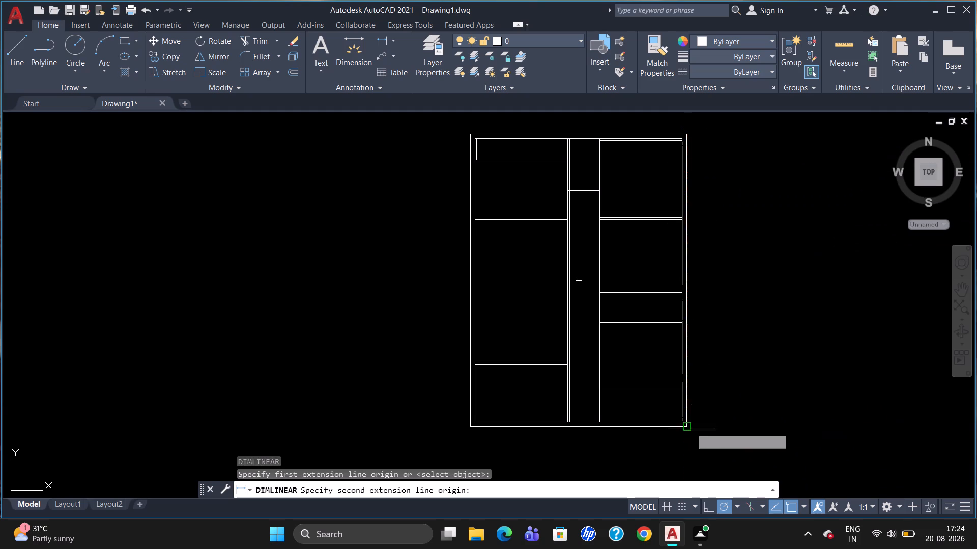
pyautogui.click(686, 425)
pyautogui.click(738, 433)
pyautogui.scroll(2, 754, 371)
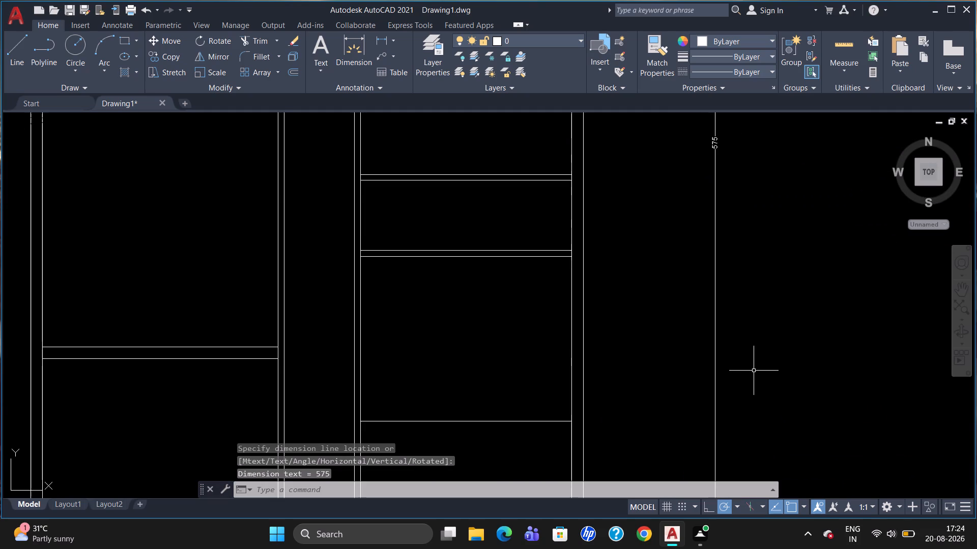
pyautogui.scroll(-2, 751, 368)
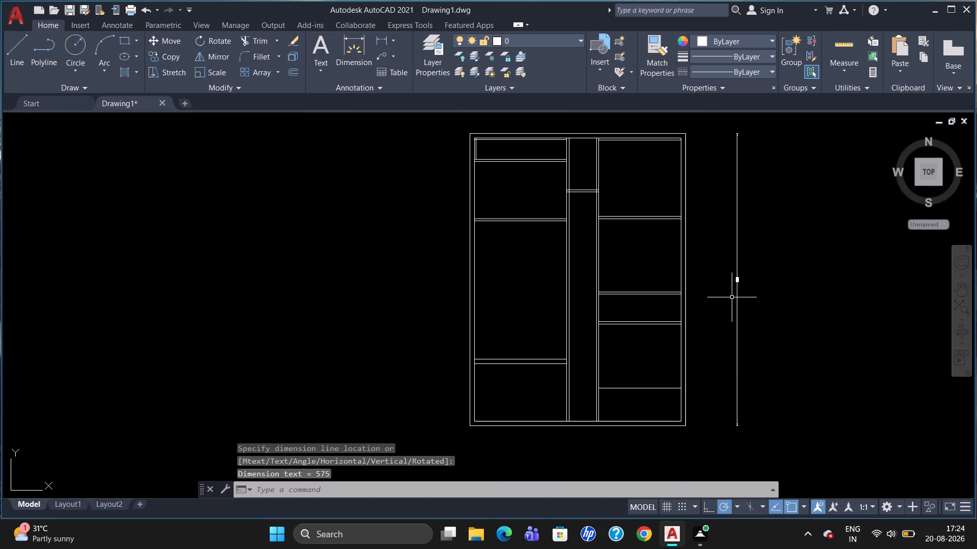
# Modify the ISO-25 dimension style to Architectural primary units with 0'-0 1/4" precision and set it current.
pyautogui.press('d')
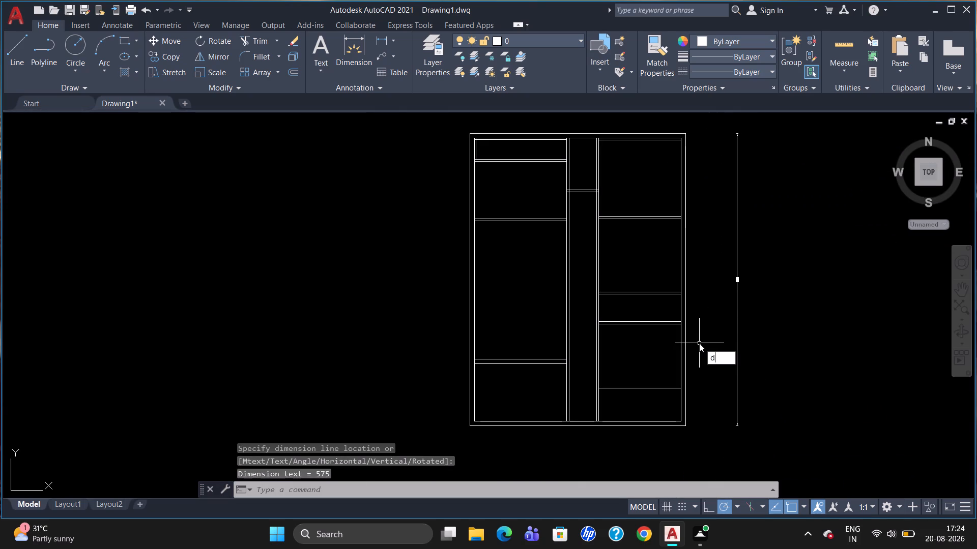
pyautogui.press('Return')
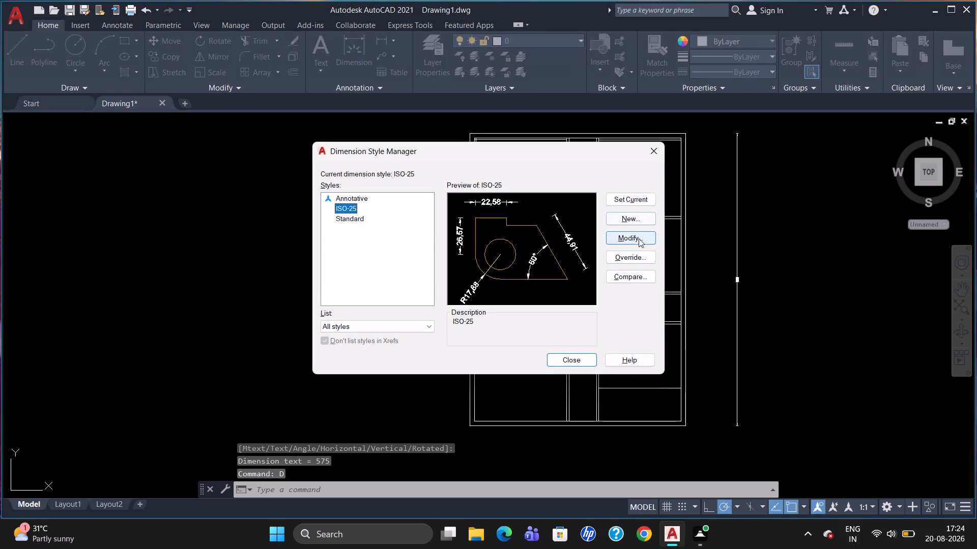
pyautogui.click(639, 238)
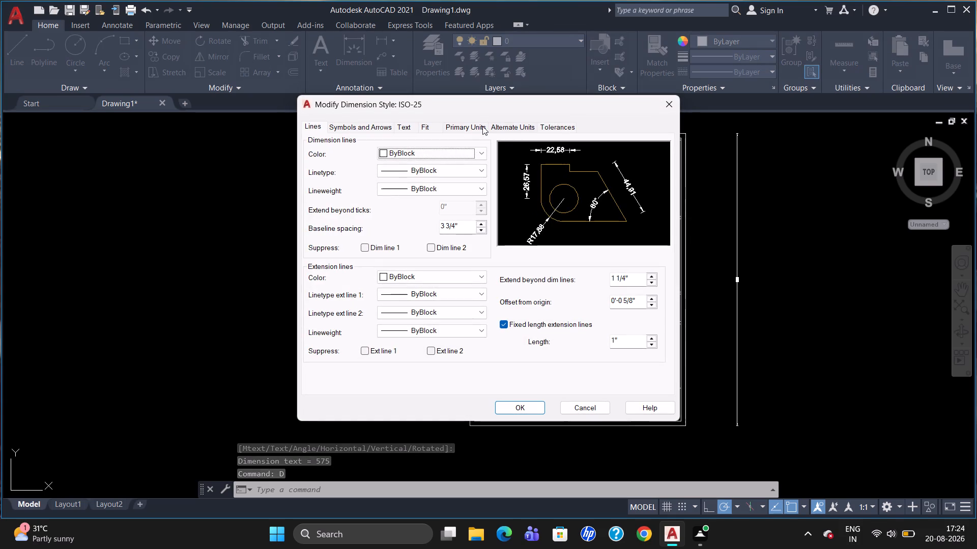
pyautogui.click(462, 122)
pyautogui.click(462, 151)
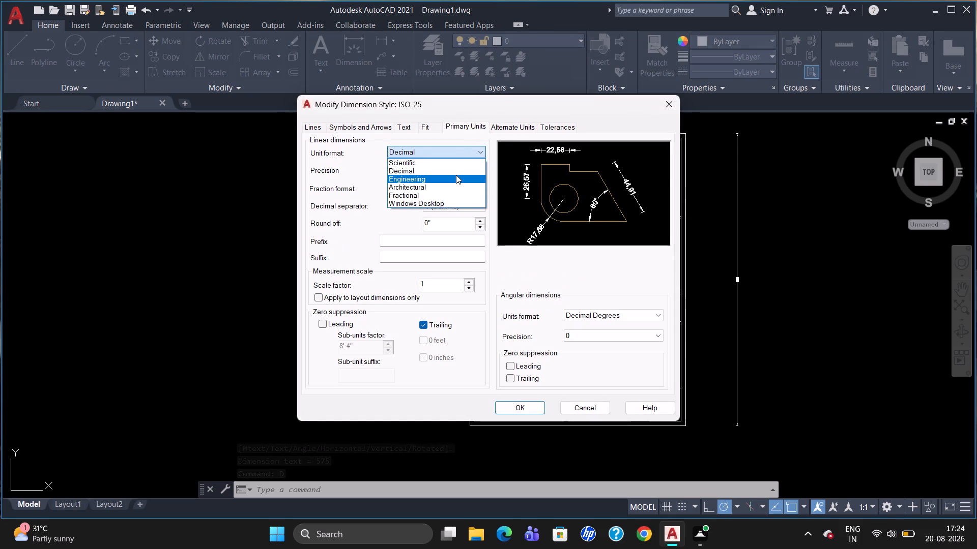
pyautogui.click(454, 181)
pyautogui.click(466, 146)
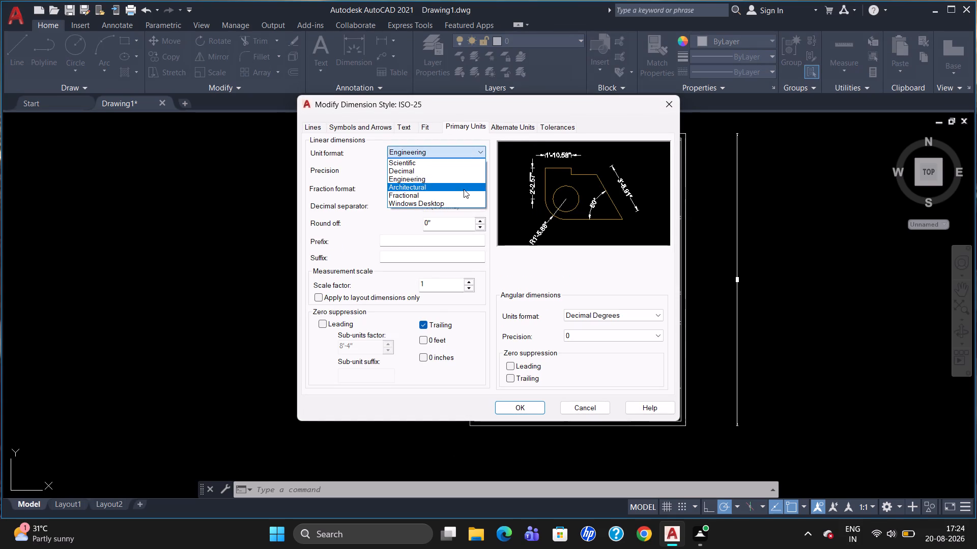
pyautogui.click(464, 190)
pyautogui.click(465, 170)
pyautogui.click(461, 191)
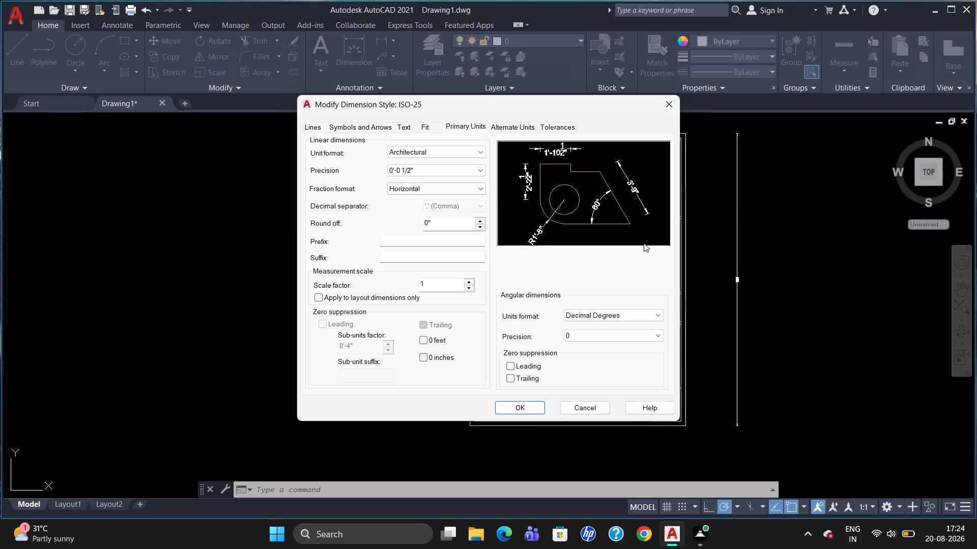
pyautogui.click(412, 163)
pyautogui.click(414, 171)
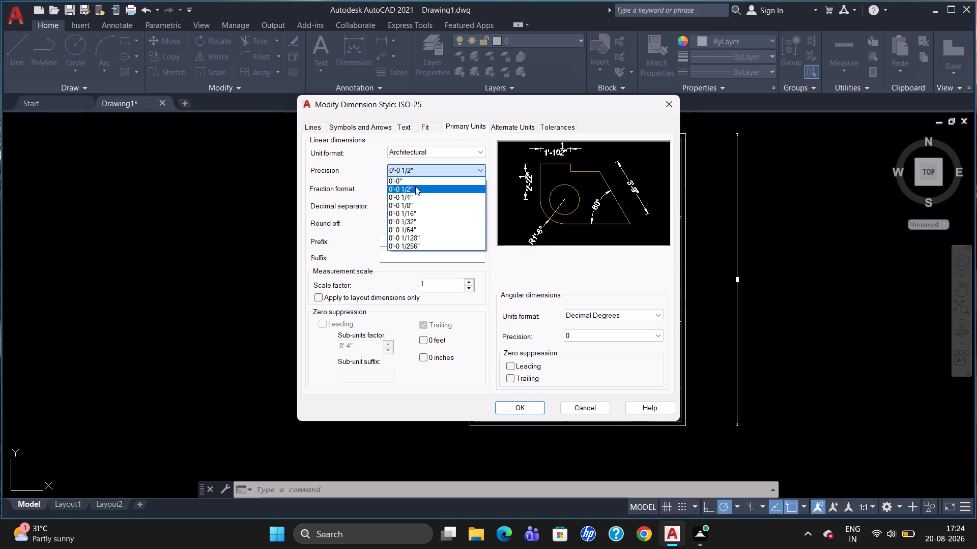
pyautogui.click(421, 195)
pyautogui.click(523, 407)
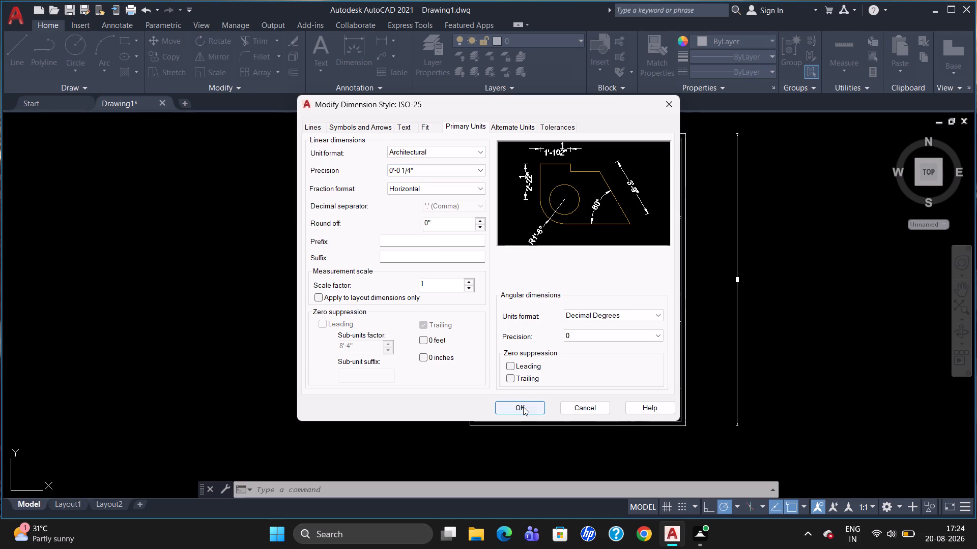
pyautogui.click(627, 197)
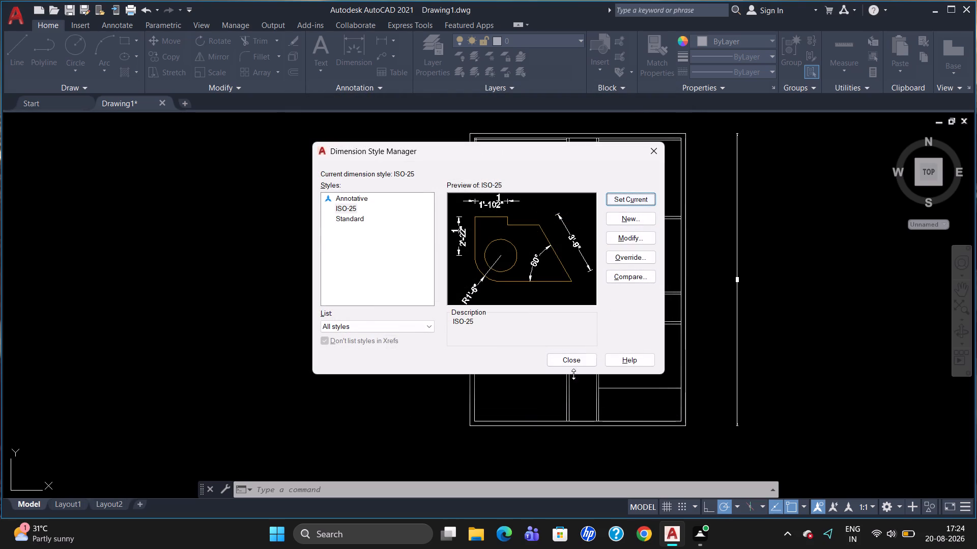
pyautogui.click(569, 360)
pyautogui.scroll(2, 737, 320)
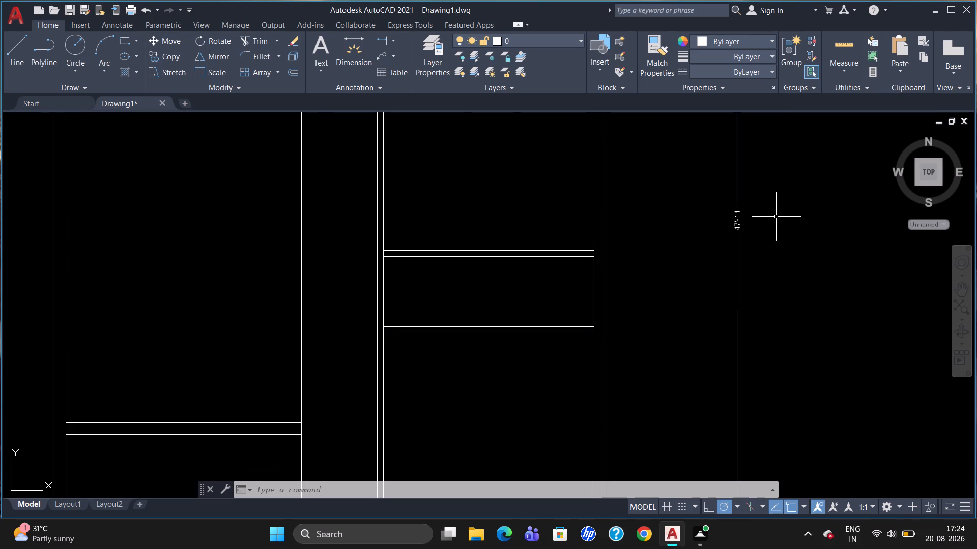
pyautogui.scroll(-2, 776, 218)
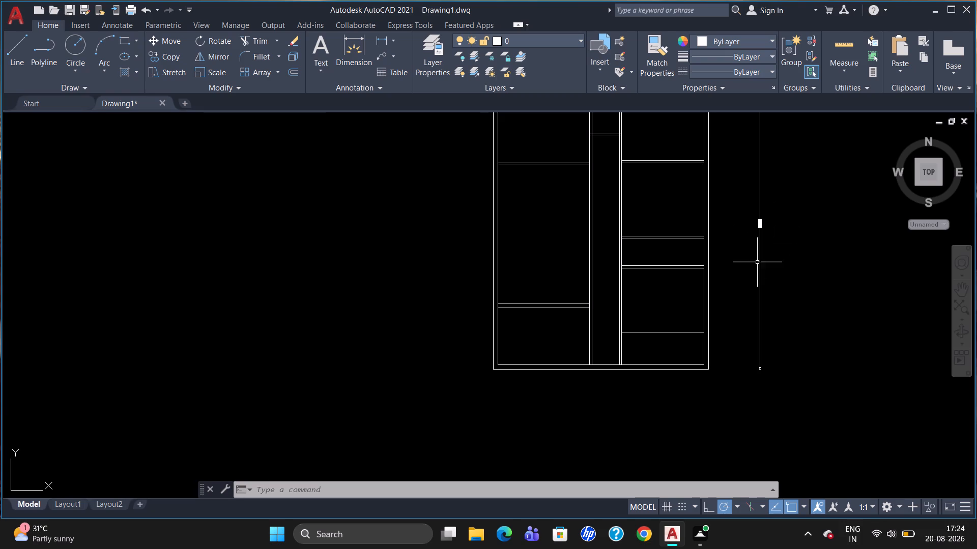
# Erase the overall height dimension outside the plan's right outer wall.
pyautogui.click(758, 229)
pyautogui.press('Delete')
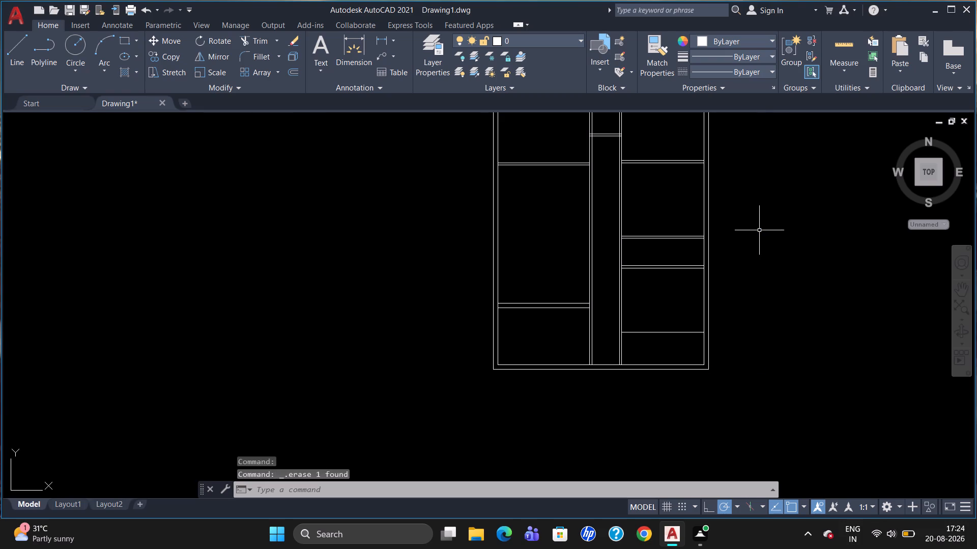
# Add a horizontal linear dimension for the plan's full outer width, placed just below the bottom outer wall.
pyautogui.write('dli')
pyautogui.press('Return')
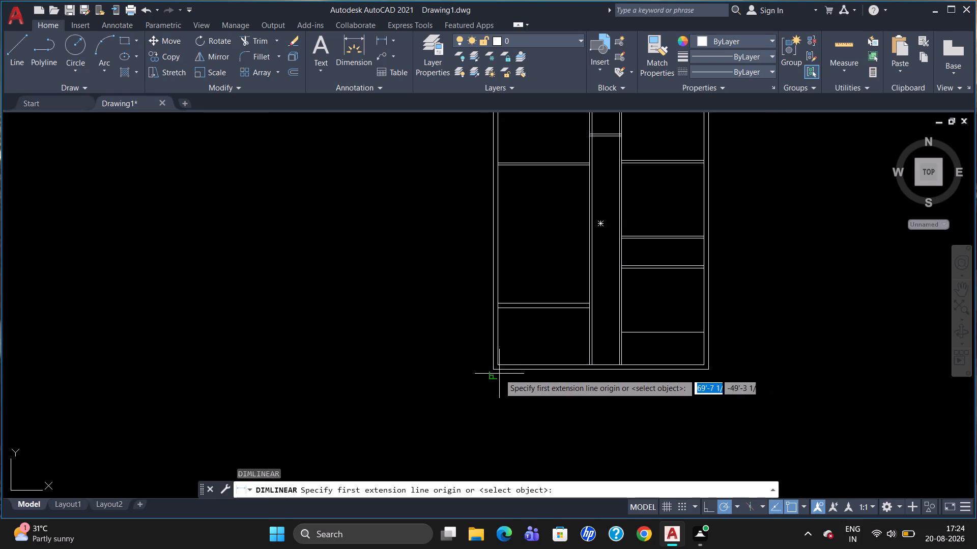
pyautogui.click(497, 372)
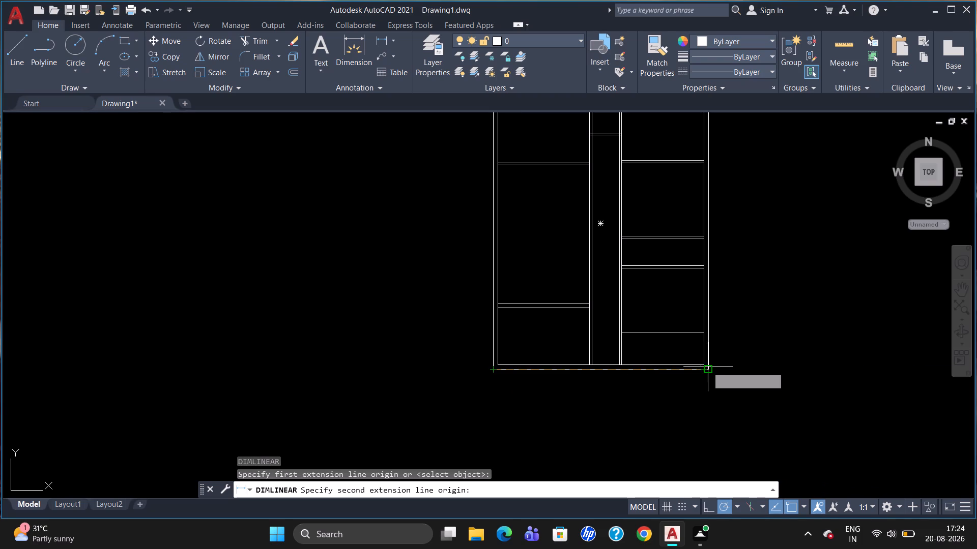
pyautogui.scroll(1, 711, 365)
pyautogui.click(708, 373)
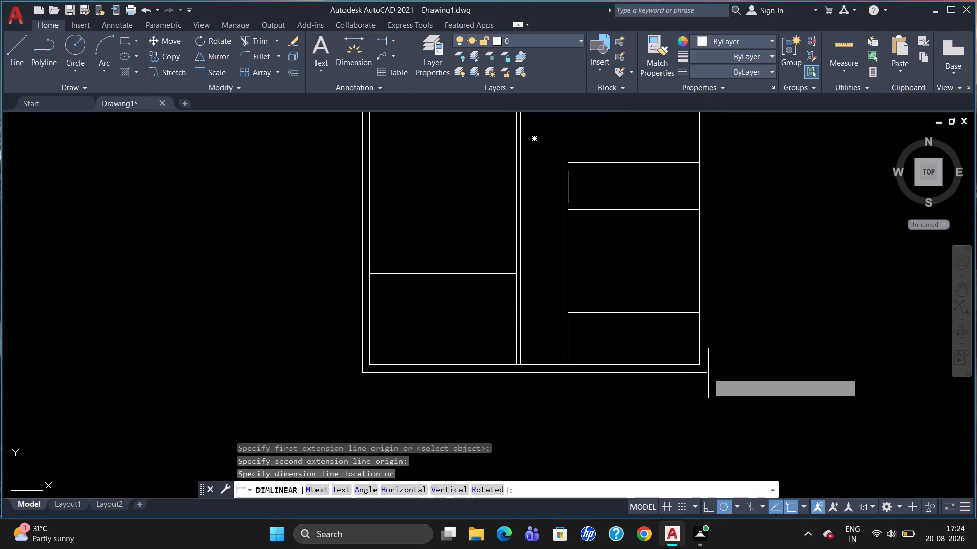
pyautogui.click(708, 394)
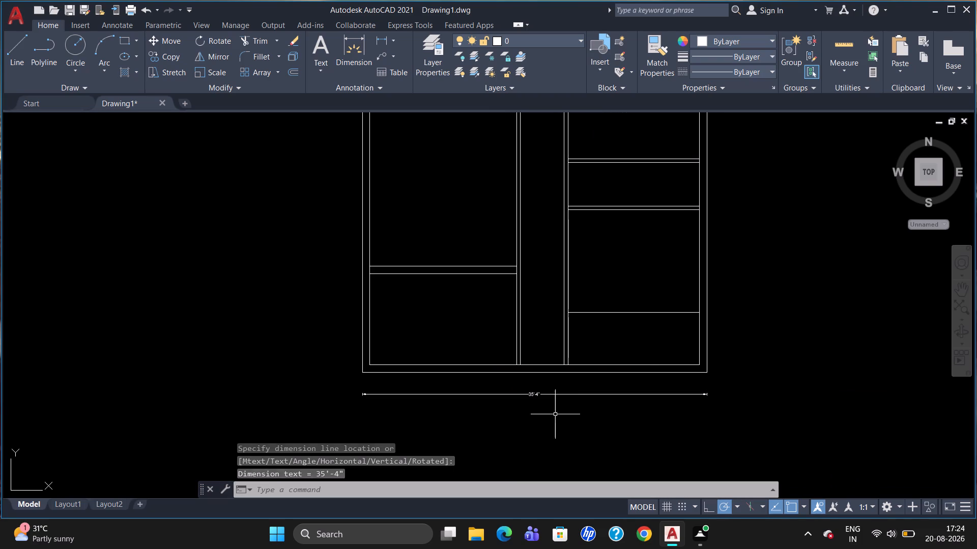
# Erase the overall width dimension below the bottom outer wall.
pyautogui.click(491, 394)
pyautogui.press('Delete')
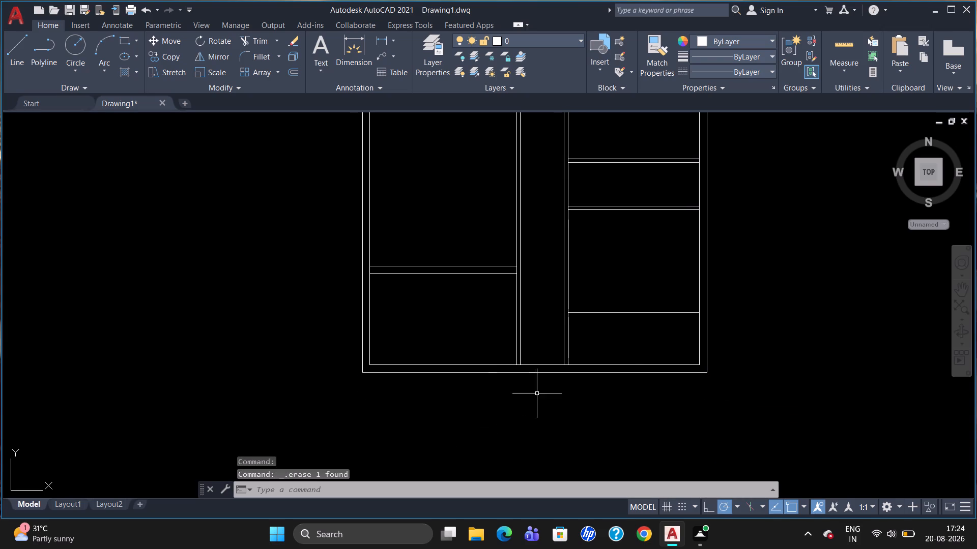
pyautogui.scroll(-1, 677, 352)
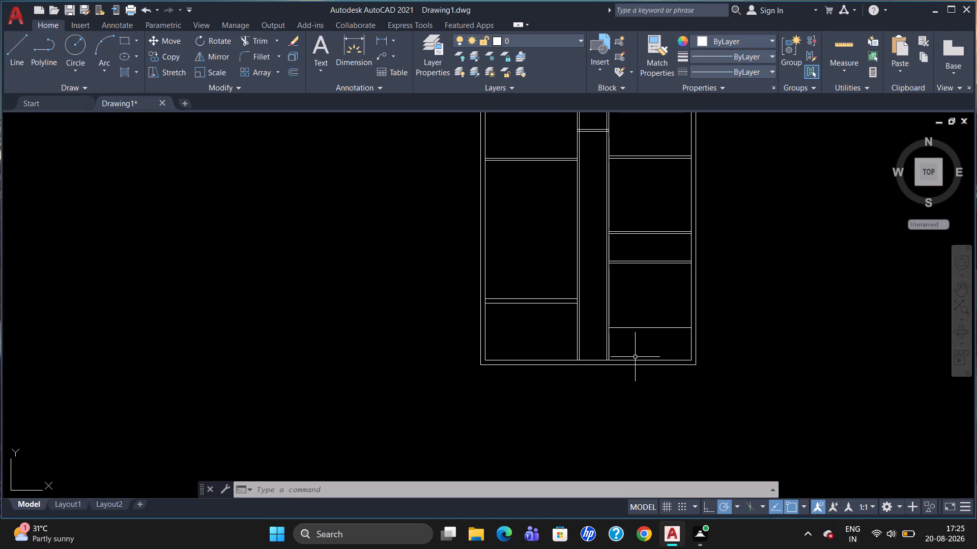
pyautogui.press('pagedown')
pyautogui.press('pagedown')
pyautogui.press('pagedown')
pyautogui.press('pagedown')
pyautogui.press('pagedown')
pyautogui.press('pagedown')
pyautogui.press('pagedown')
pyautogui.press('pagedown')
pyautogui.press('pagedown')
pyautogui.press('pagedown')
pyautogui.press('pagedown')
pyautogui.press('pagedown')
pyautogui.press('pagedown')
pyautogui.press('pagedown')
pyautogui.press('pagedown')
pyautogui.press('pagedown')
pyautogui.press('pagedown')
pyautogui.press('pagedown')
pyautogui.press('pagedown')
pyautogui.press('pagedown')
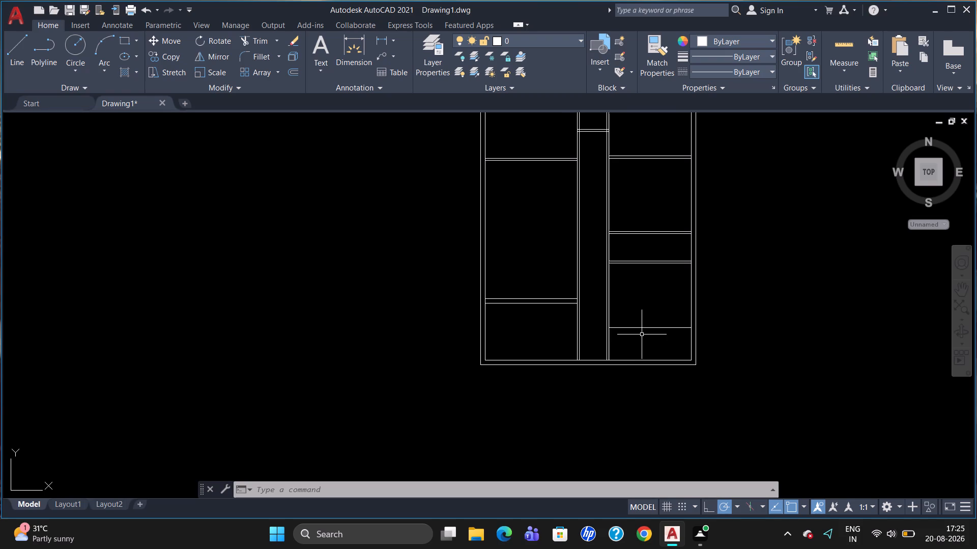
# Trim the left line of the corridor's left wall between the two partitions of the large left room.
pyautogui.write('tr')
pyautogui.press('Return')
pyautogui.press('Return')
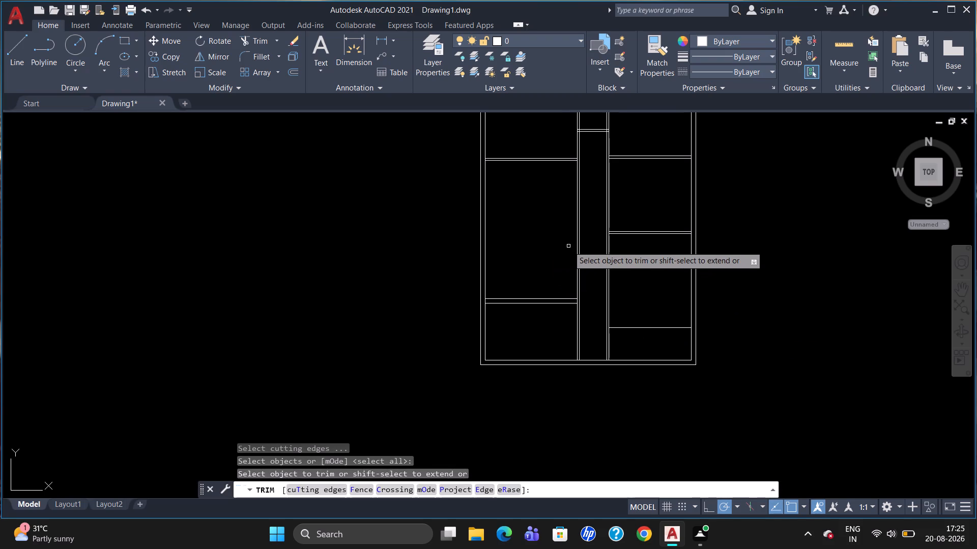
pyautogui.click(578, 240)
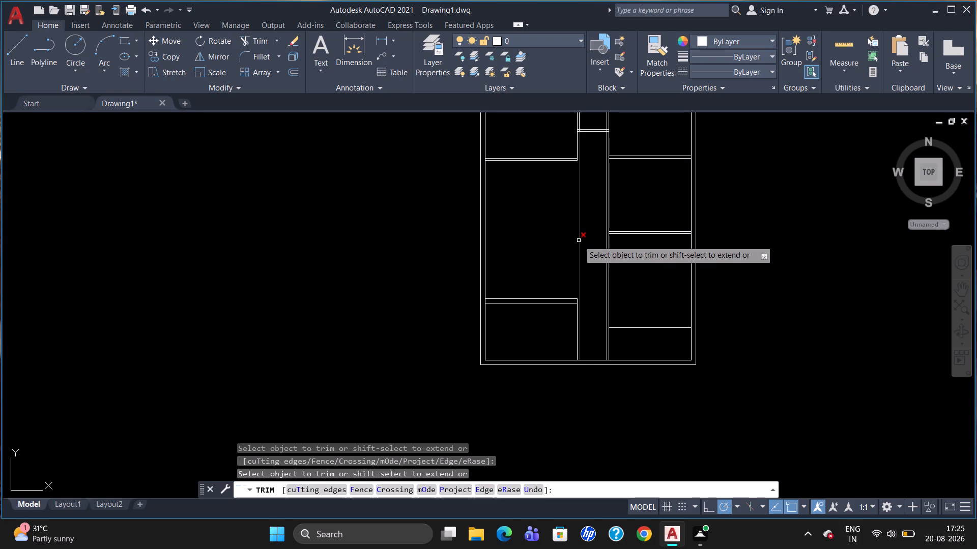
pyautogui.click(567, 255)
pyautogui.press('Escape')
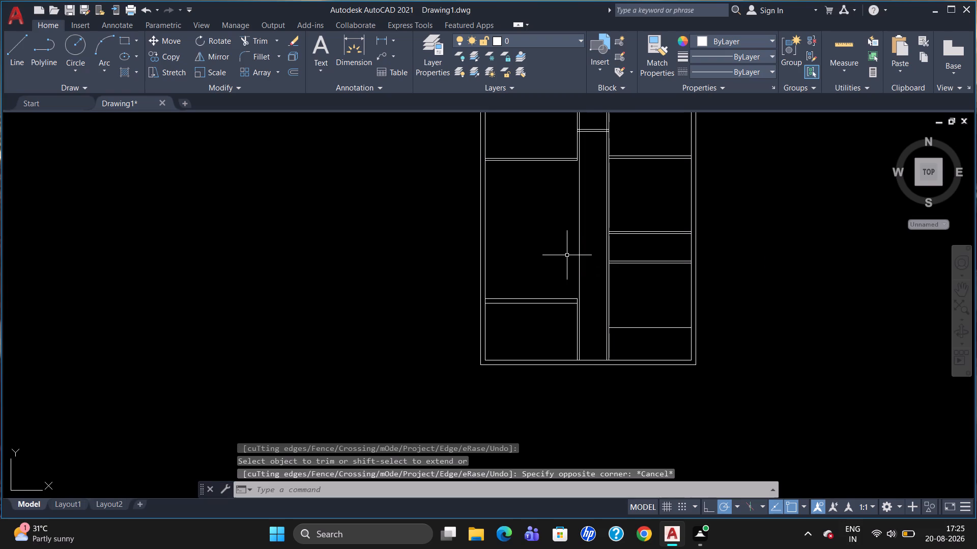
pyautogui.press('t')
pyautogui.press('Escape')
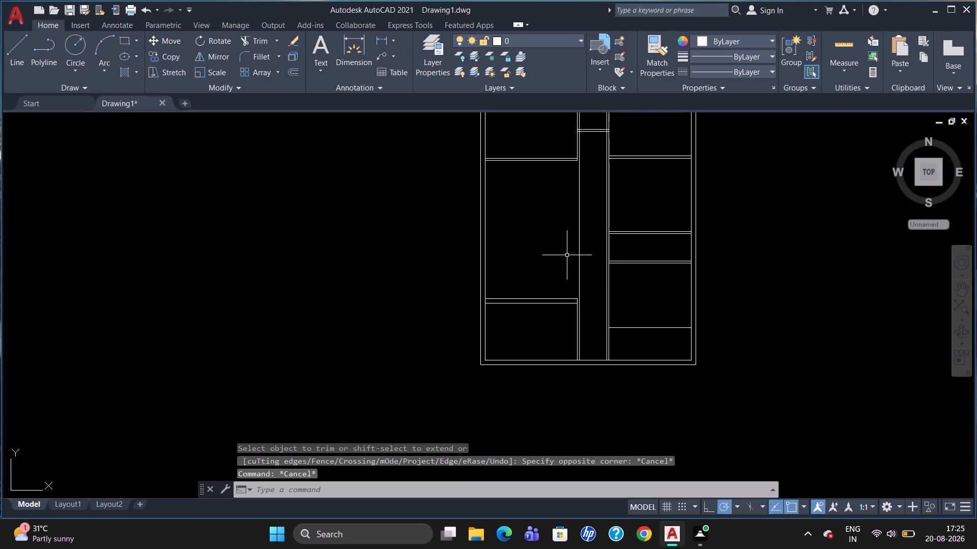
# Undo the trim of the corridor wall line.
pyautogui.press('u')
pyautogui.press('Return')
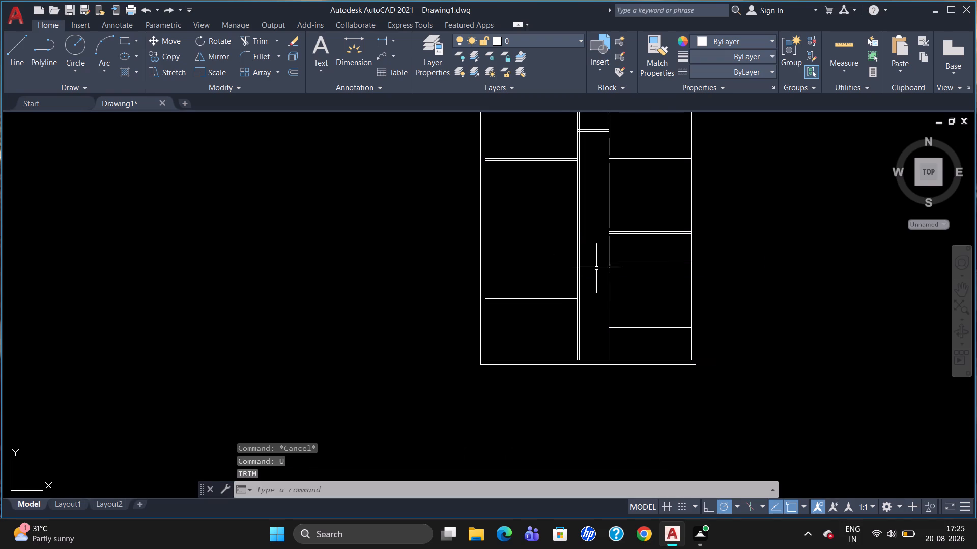
# Quick-measure the clear widths and heights of the left rooms, the central corridor and the right rooms.
pyautogui.scroll(1, 647, 277)
pyautogui.scroll(-1, 649, 277)
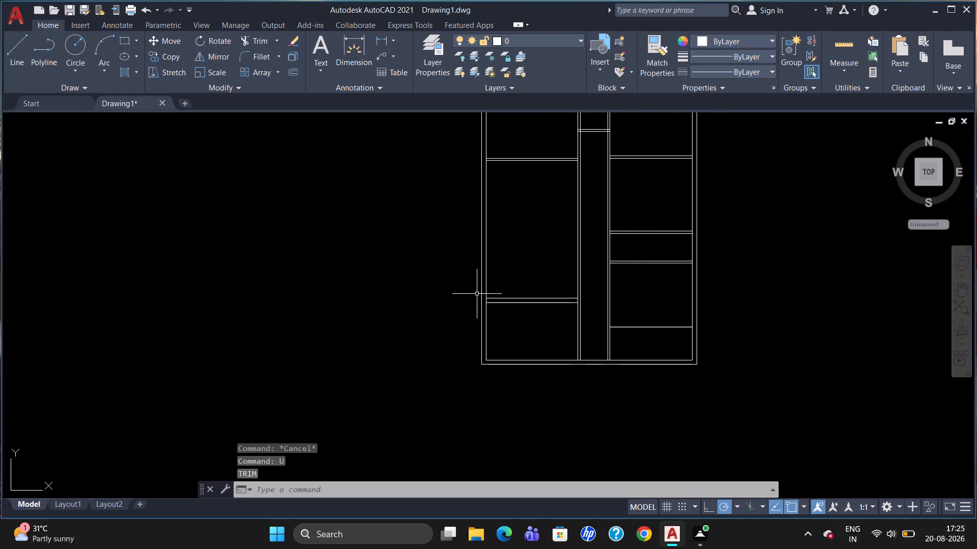
pyautogui.scroll(1, 554, 343)
pyautogui.scroll(-1, 683, 289)
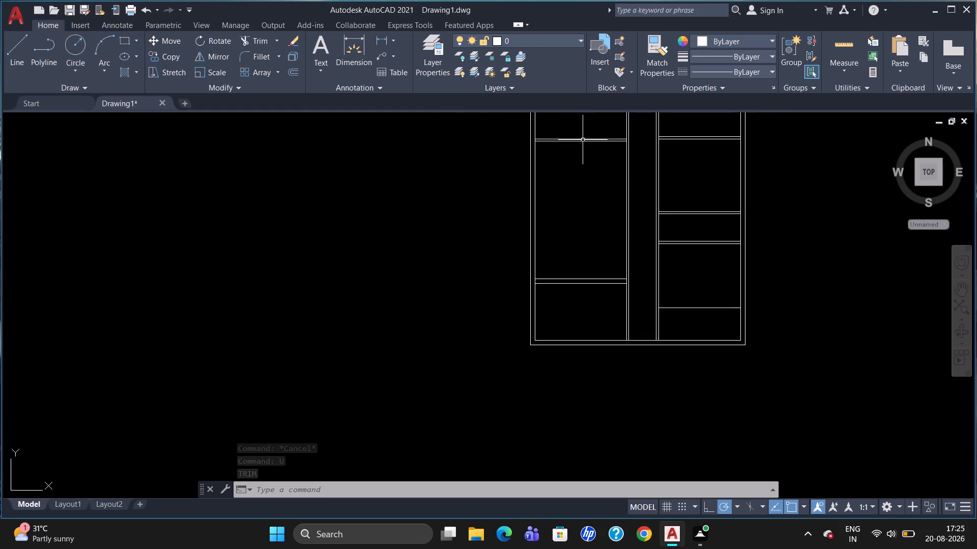
pyautogui.scroll(2, 583, 140)
pyautogui.scroll(-3, 624, 223)
pyautogui.scroll(2, 656, 163)
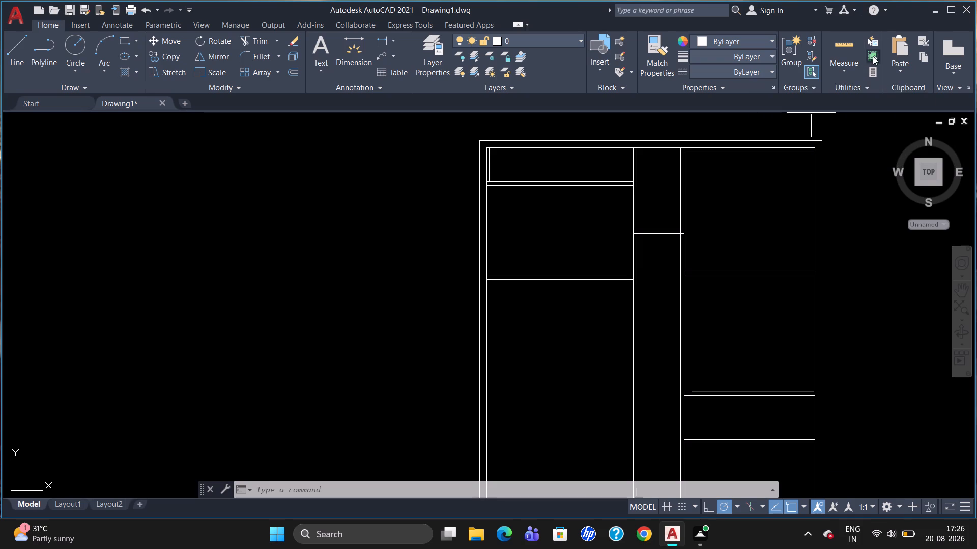
pyautogui.click(840, 72)
pyautogui.click(840, 88)
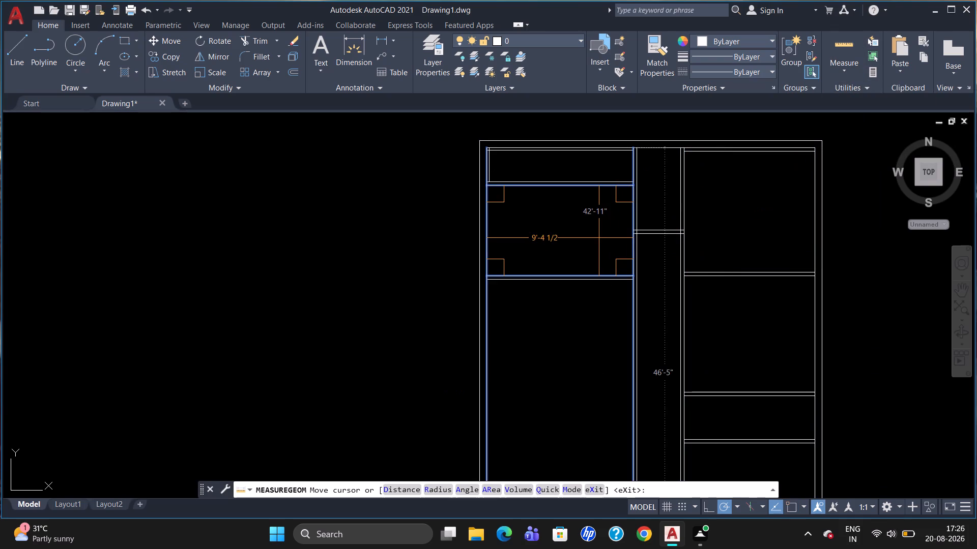
pyautogui.scroll(-2, 604, 371)
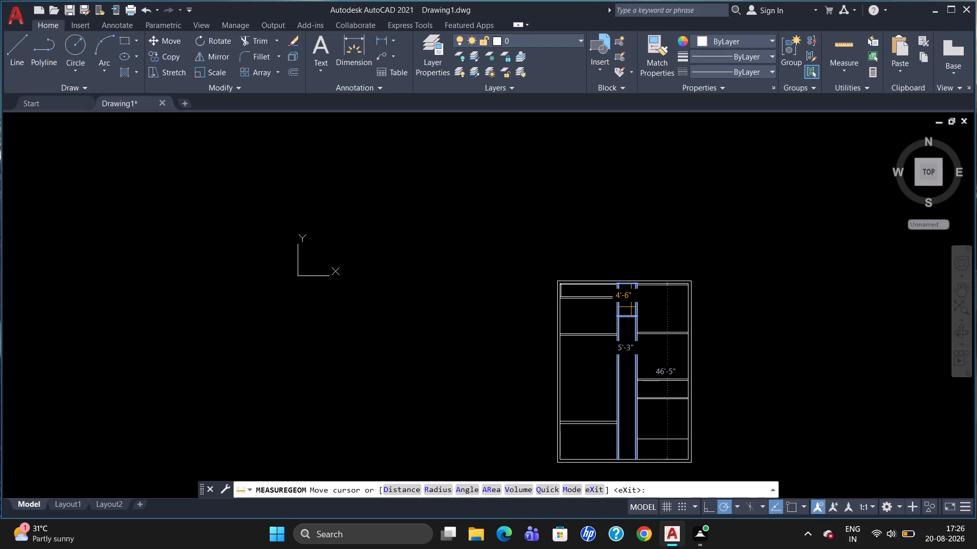
pyautogui.scroll(2, 630, 308)
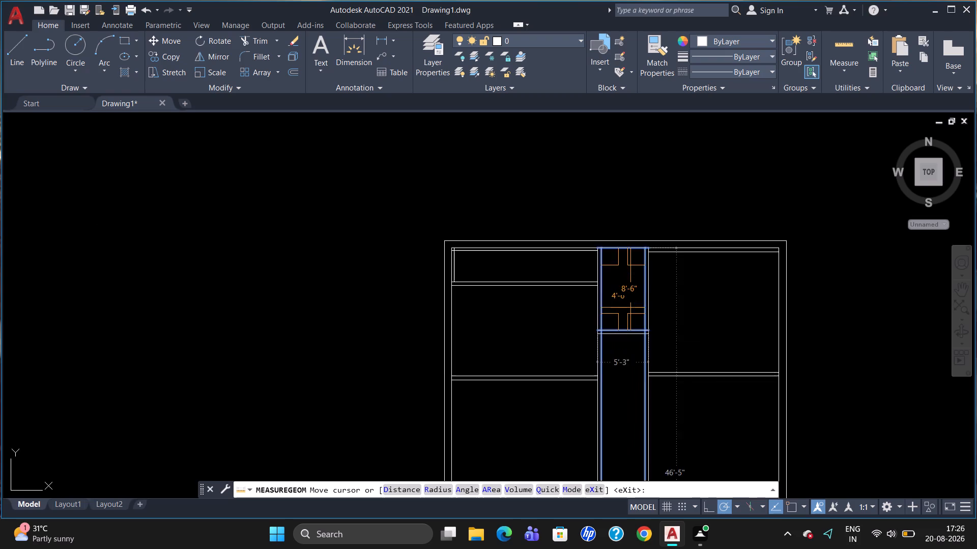
pyautogui.scroll(1, 630, 308)
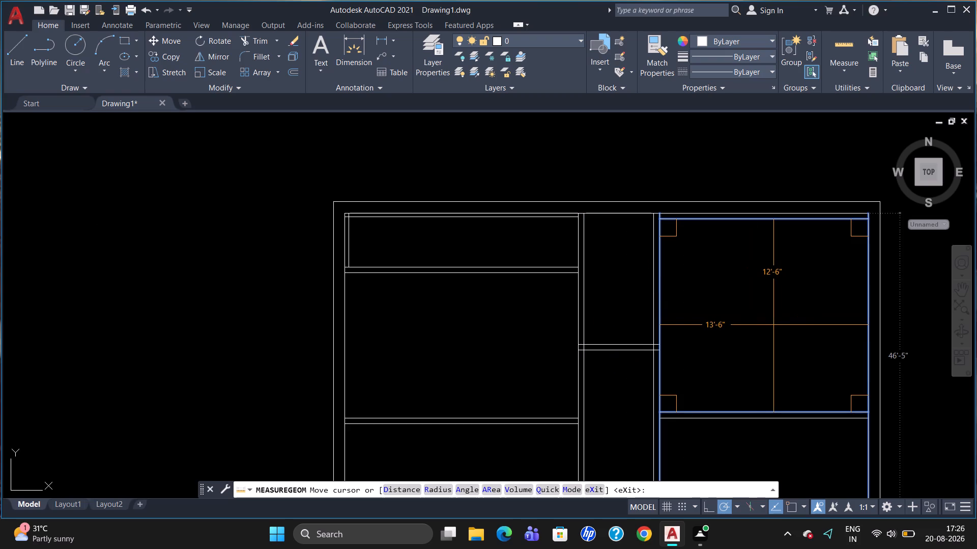
pyautogui.scroll(-3, 773, 325)
pyautogui.scroll(-3, 754, 362)
pyautogui.scroll(5, 743, 376)
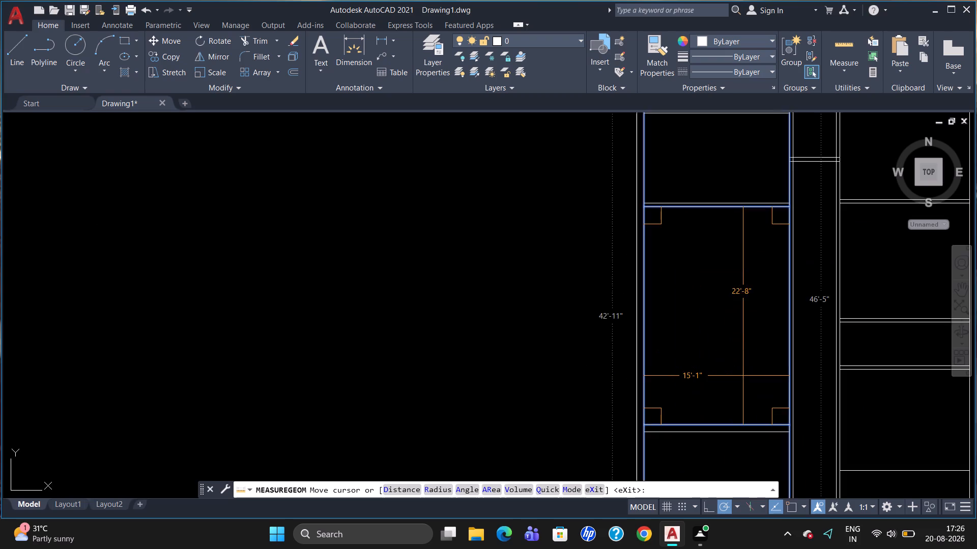
pyautogui.scroll(-2, 765, 360)
pyautogui.scroll(2, 821, 387)
pyautogui.scroll(-2, 773, 357)
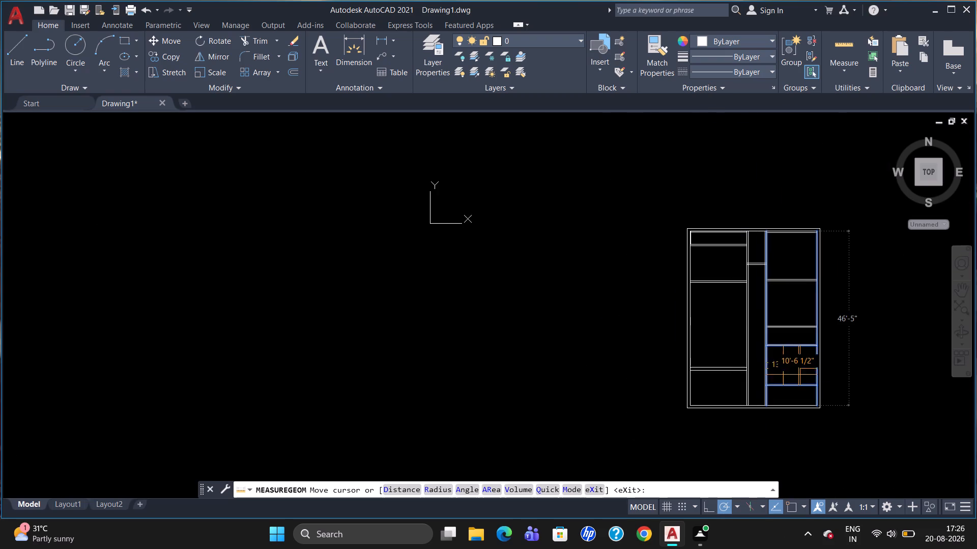
pyautogui.scroll(1, 799, 376)
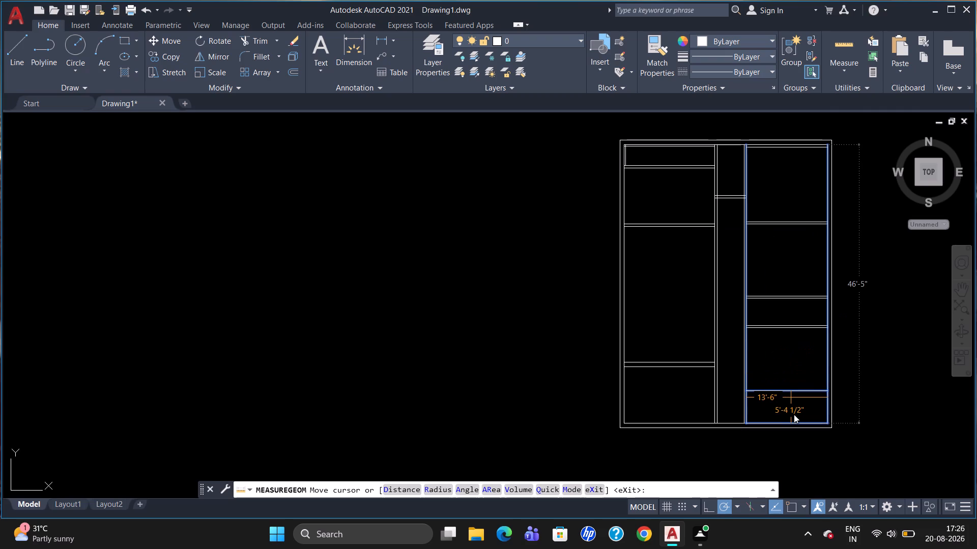
pyautogui.press('Escape')
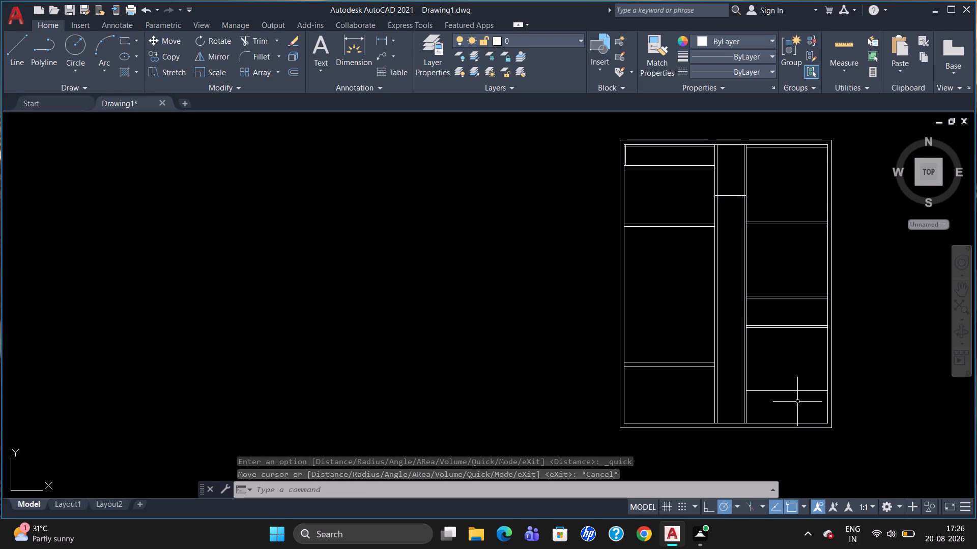
# Erase the single unpaired horizontal line across the lowest right room.
pyautogui.click(773, 391)
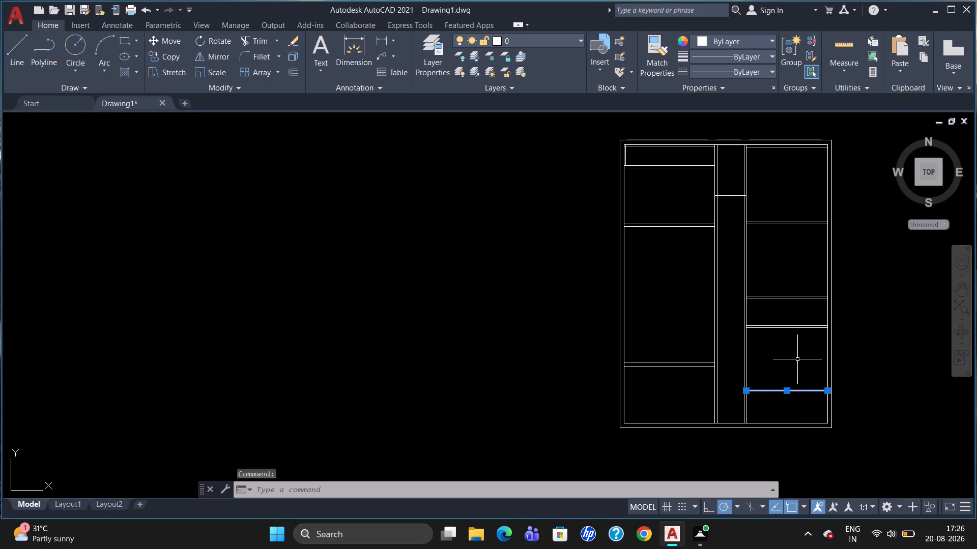
pyautogui.press('Delete')
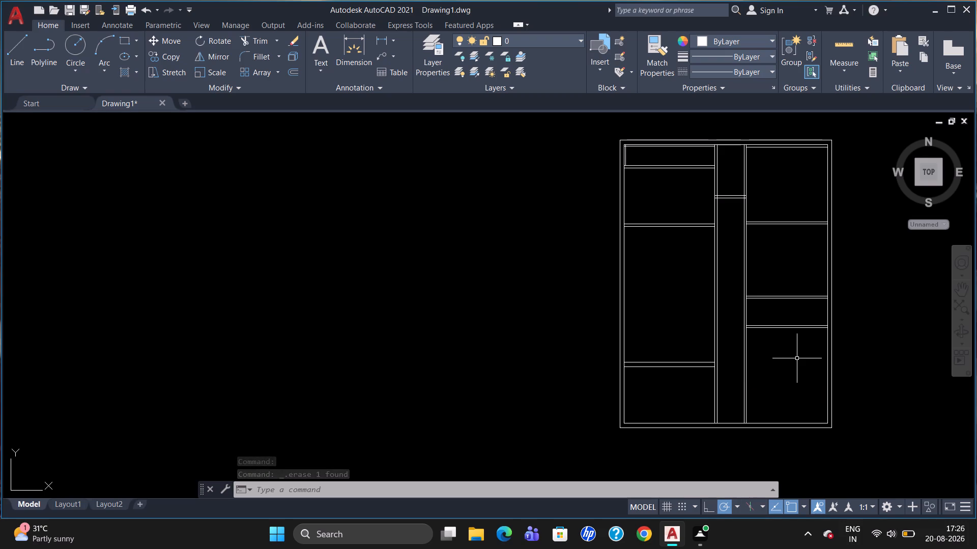
# Draw a line from 5'4.5" above the inner bottom-right corner, 7'9" leftward, and down to the bottom wall's inner line.
pyautogui.scroll(1, 818, 401)
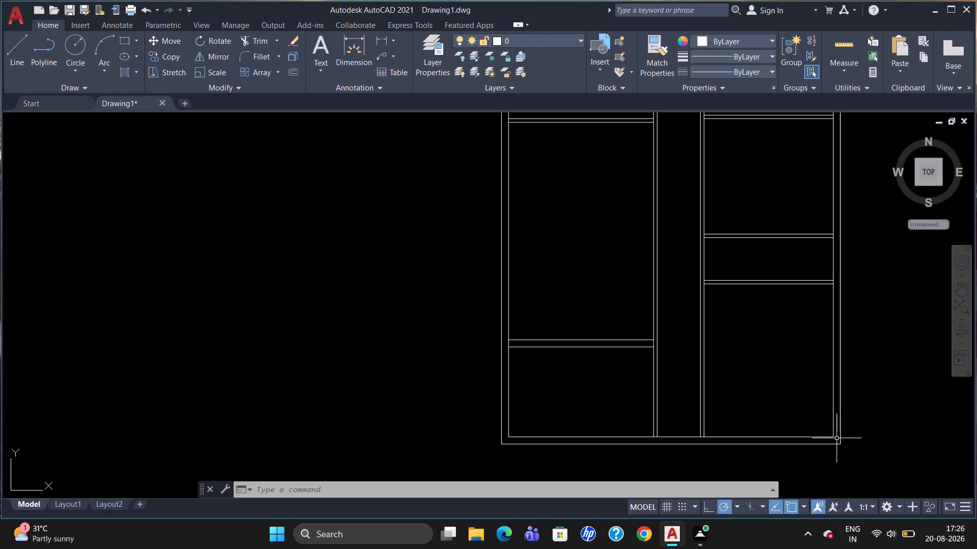
pyautogui.press('l')
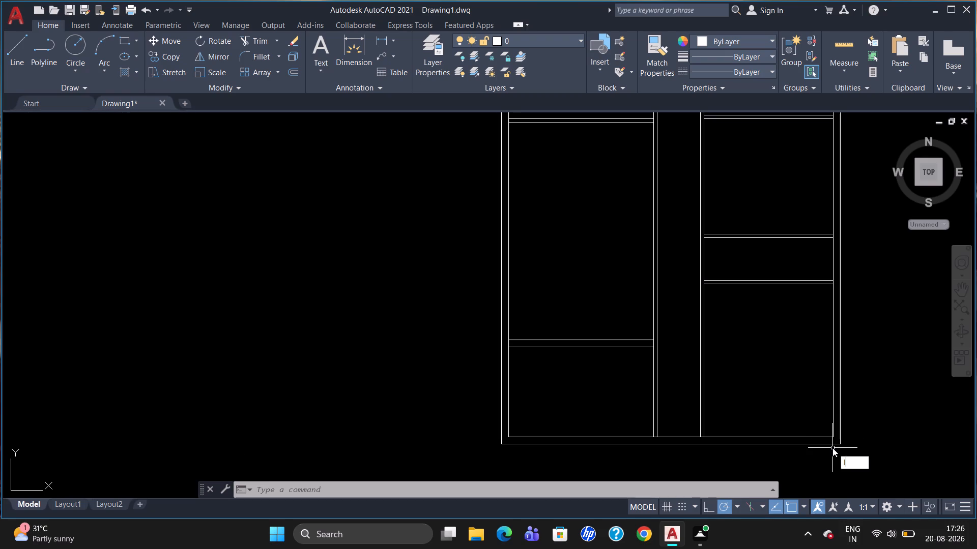
pyautogui.press('Return')
pyautogui.write('tk')
pyautogui.press('Return')
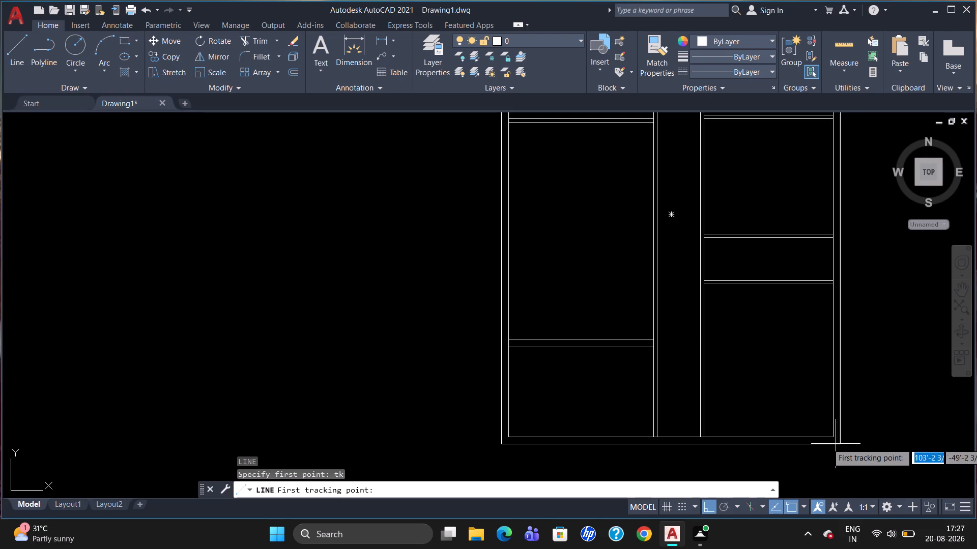
pyautogui.click(832, 441)
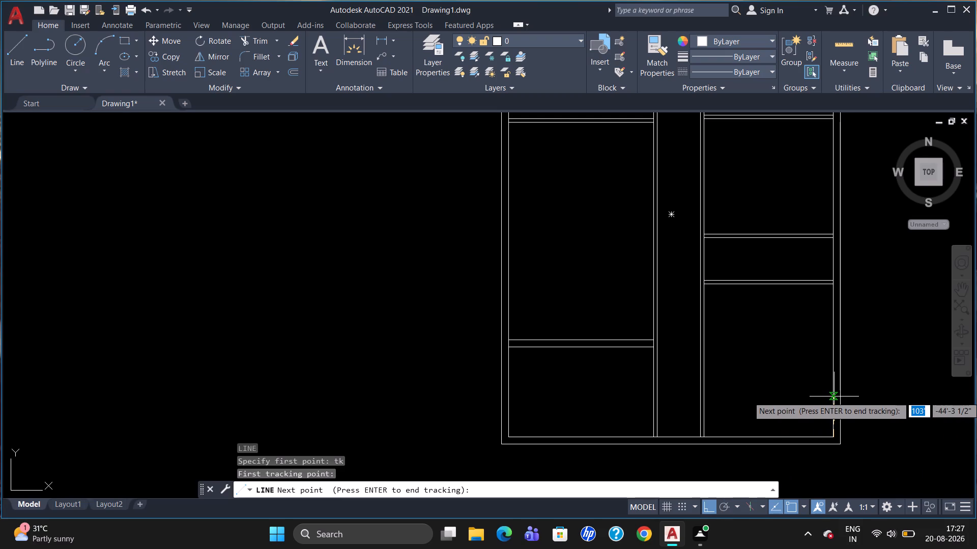
pyautogui.press('5')
pyautogui.write("'4.5")
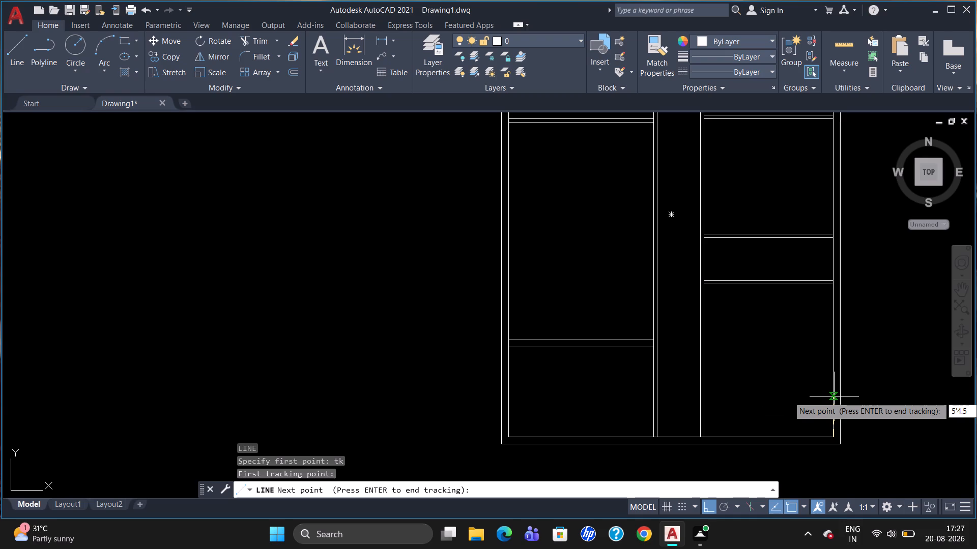
pyautogui.hotkey('shift', '"')
pyautogui.hotkey('shift', 'Return')
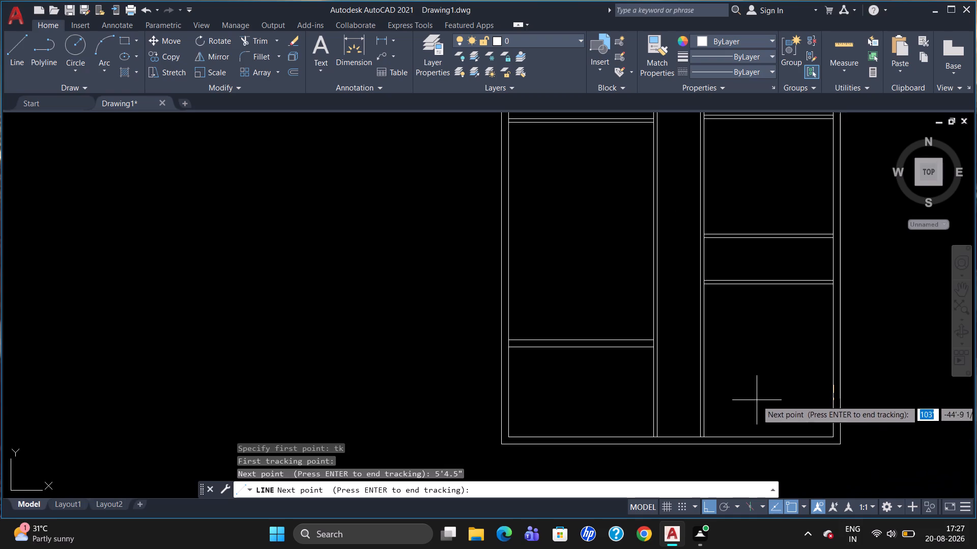
pyautogui.press('Return')
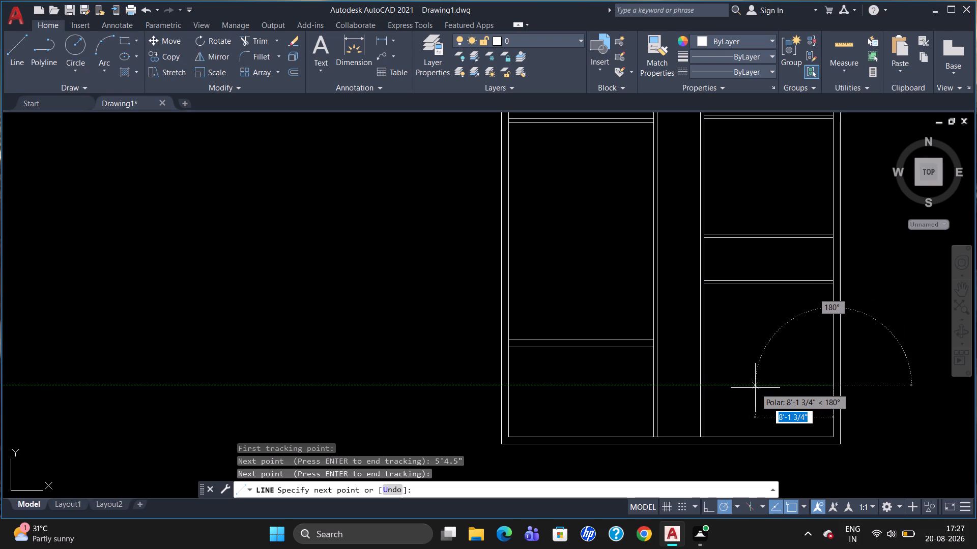
pyautogui.write('7\'9"')
pyautogui.press('Return')
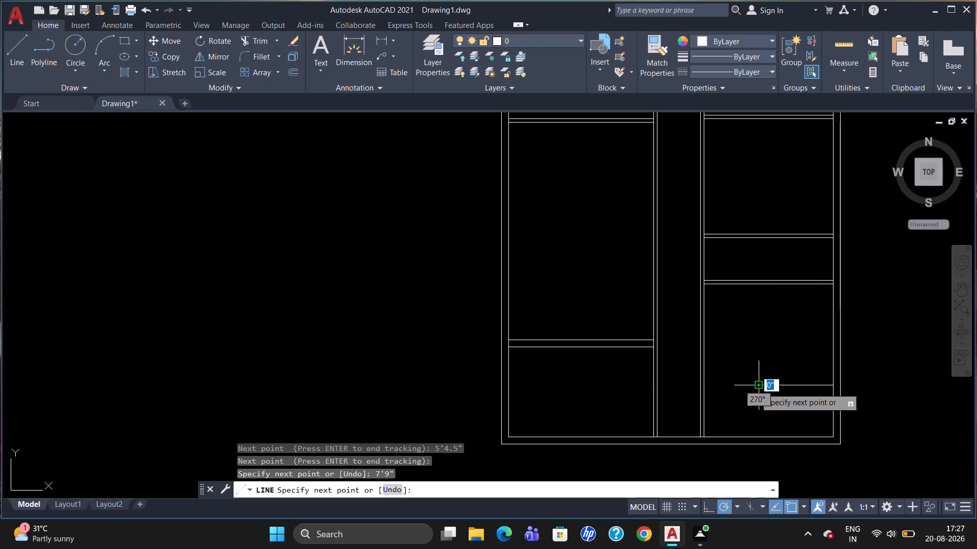
pyautogui.click(757, 440)
pyautogui.press('Escape')
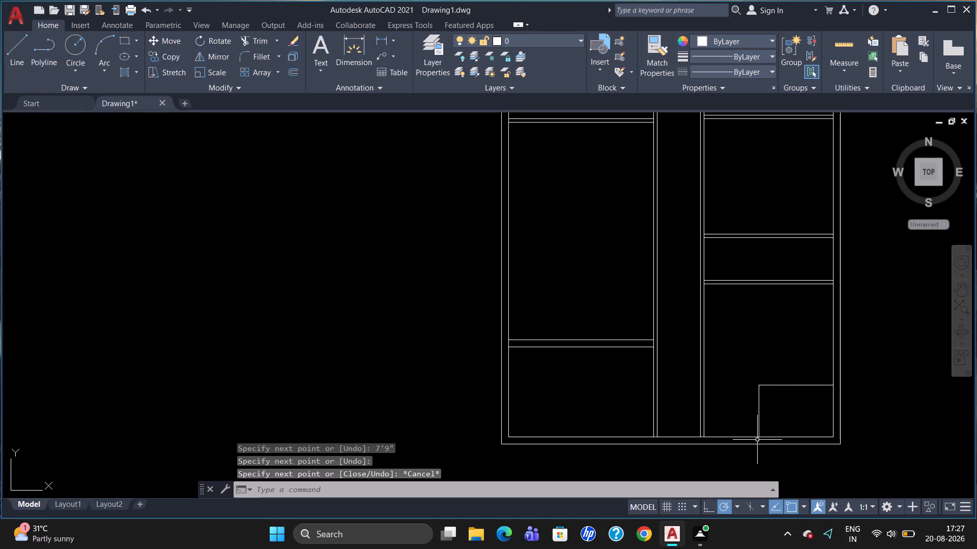
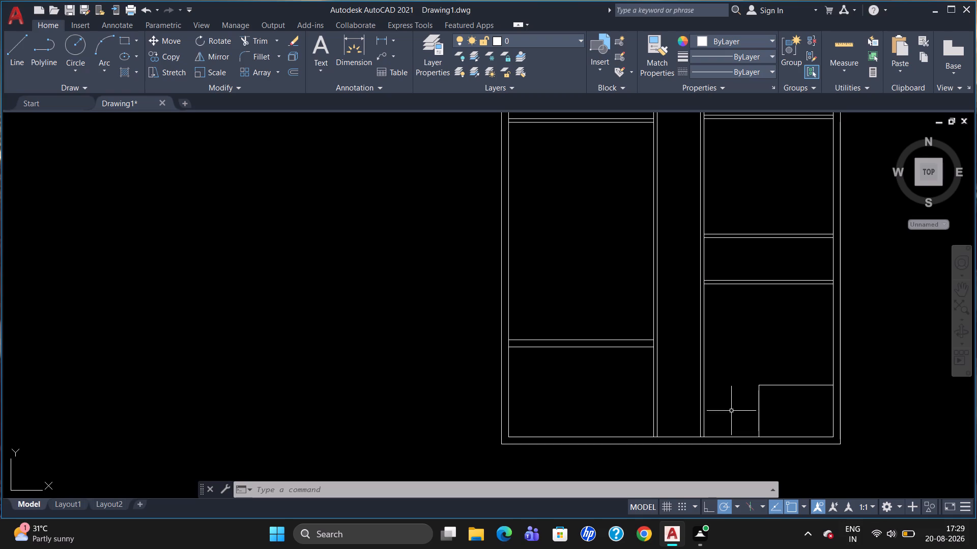
# Quick-measure the clear width and height of the large left room.
pyautogui.click(853, 67)
pyautogui.click(854, 94)
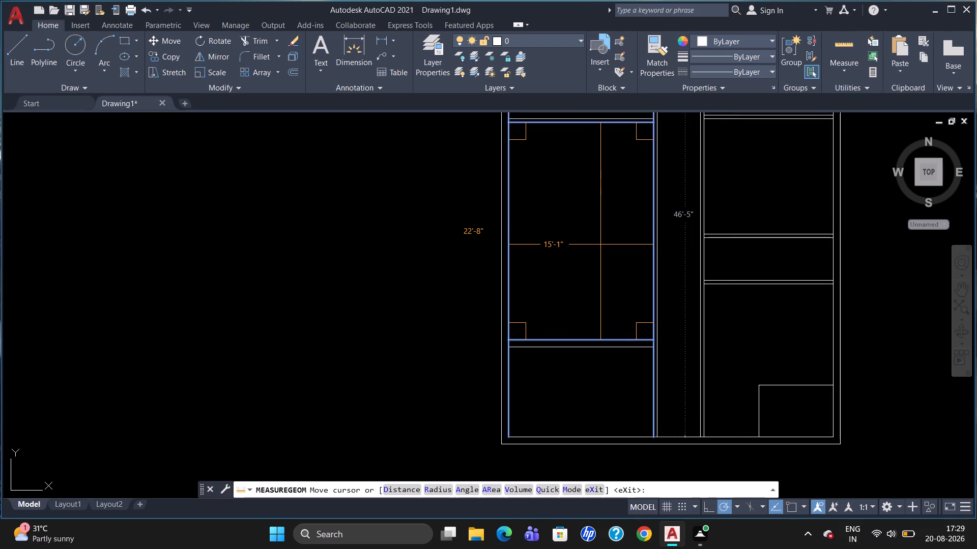
pyautogui.press('Escape')
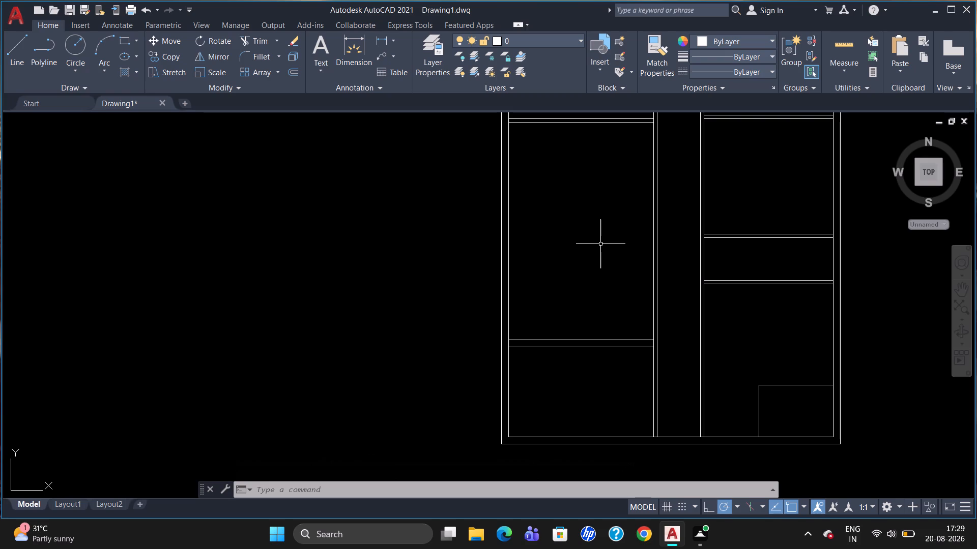
# Erase all horizontal partition lines in the right column, the extra line below its top wall, and the two corner-room lines at the bottom right.
pyautogui.scroll(-1, 782, 222)
pyautogui.scroll(2, 777, 134)
pyautogui.scroll(-4, 778, 140)
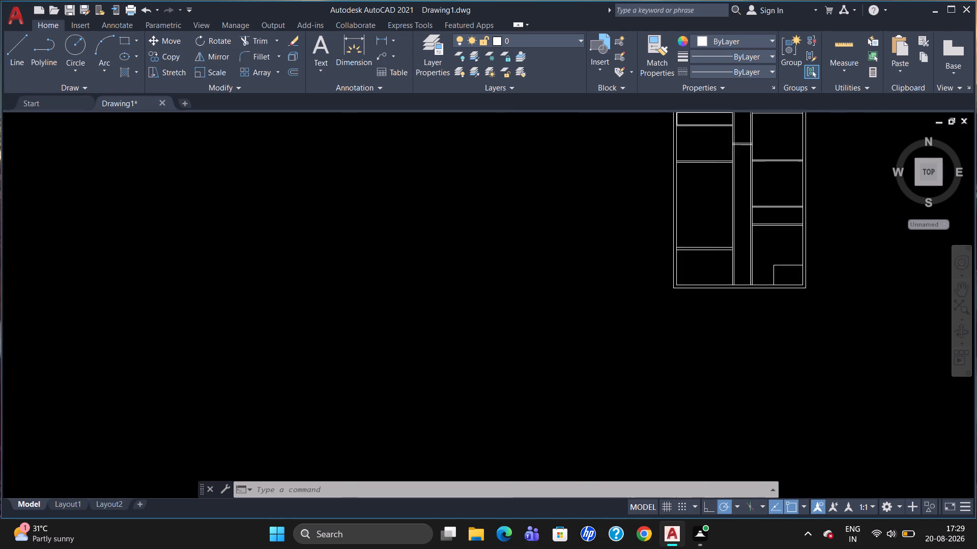
pyautogui.scroll(3, 779, 101)
pyautogui.scroll(3, 782, 151)
pyautogui.scroll(-3, 782, 162)
pyautogui.scroll(2, 776, 127)
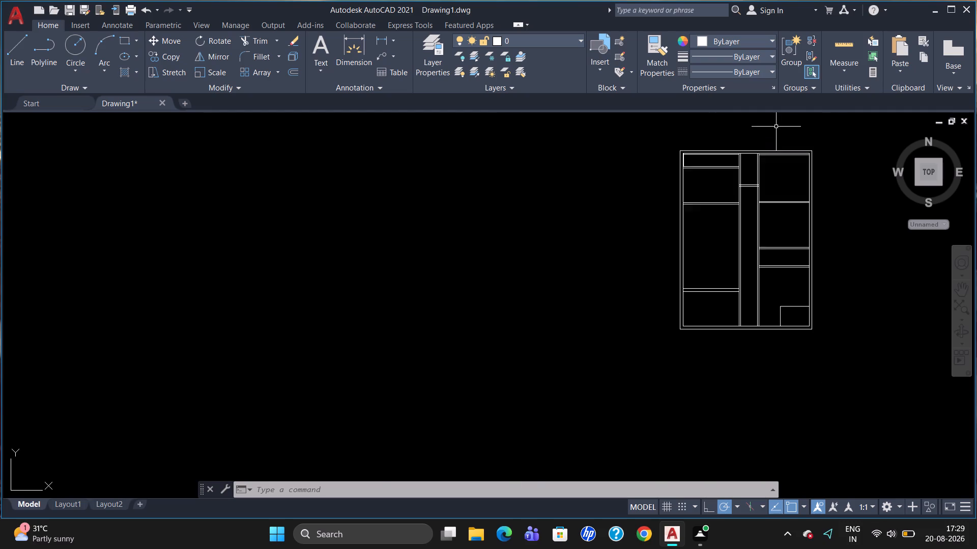
pyautogui.scroll(2, 776, 127)
pyautogui.click(789, 239)
pyautogui.scroll(-2, 791, 276)
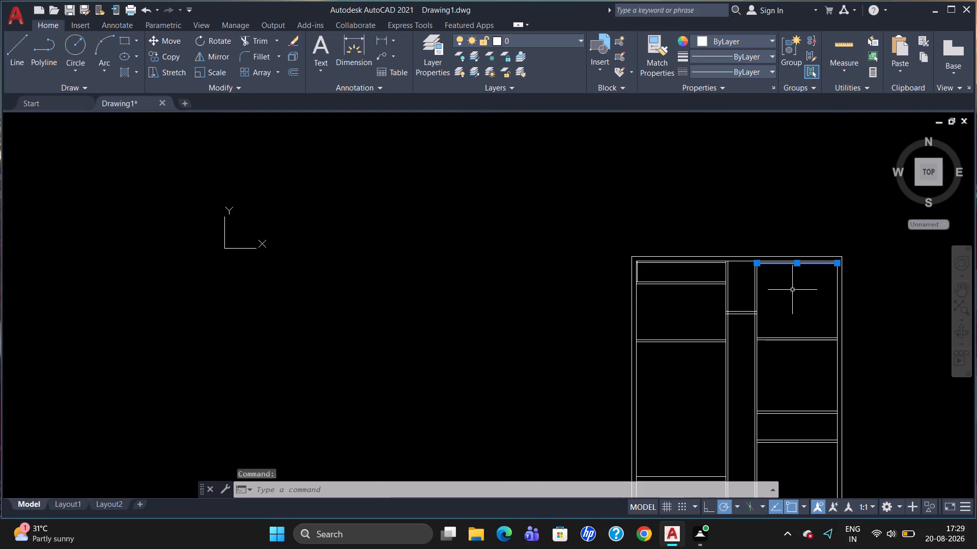
pyautogui.click(797, 337)
pyautogui.scroll(2, 797, 348)
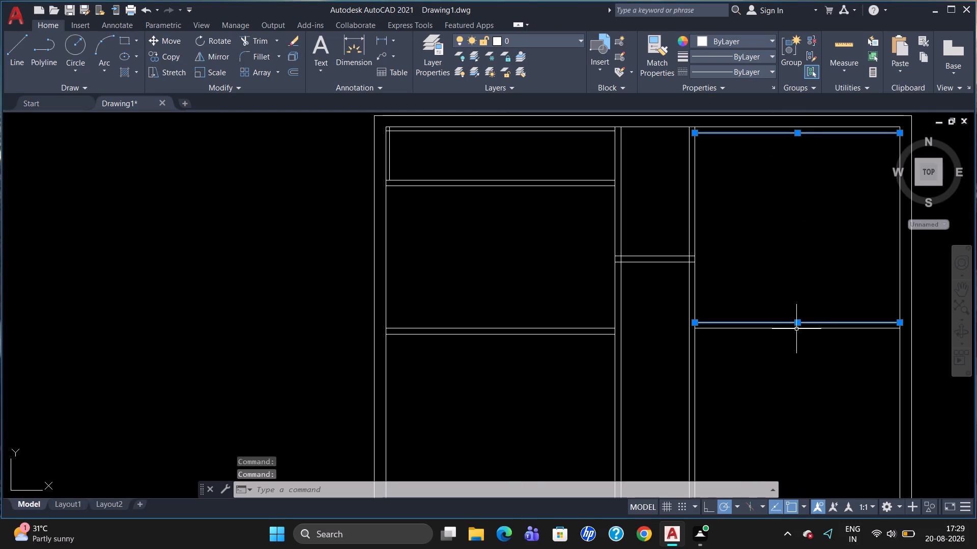
pyautogui.click(796, 329)
pyautogui.scroll(-2, 797, 345)
pyautogui.scroll(2, 800, 440)
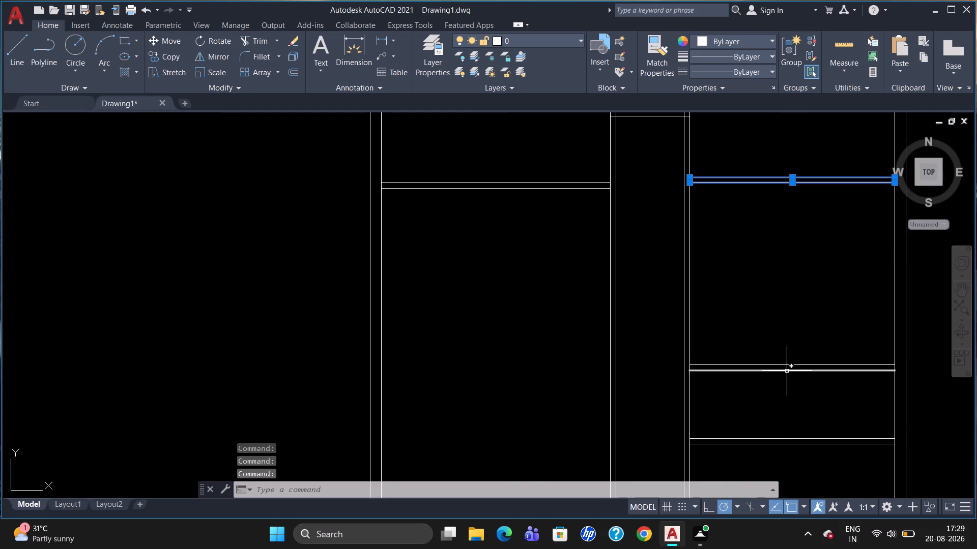
pyautogui.click(787, 371)
pyautogui.click(787, 365)
pyautogui.scroll(-1, 795, 420)
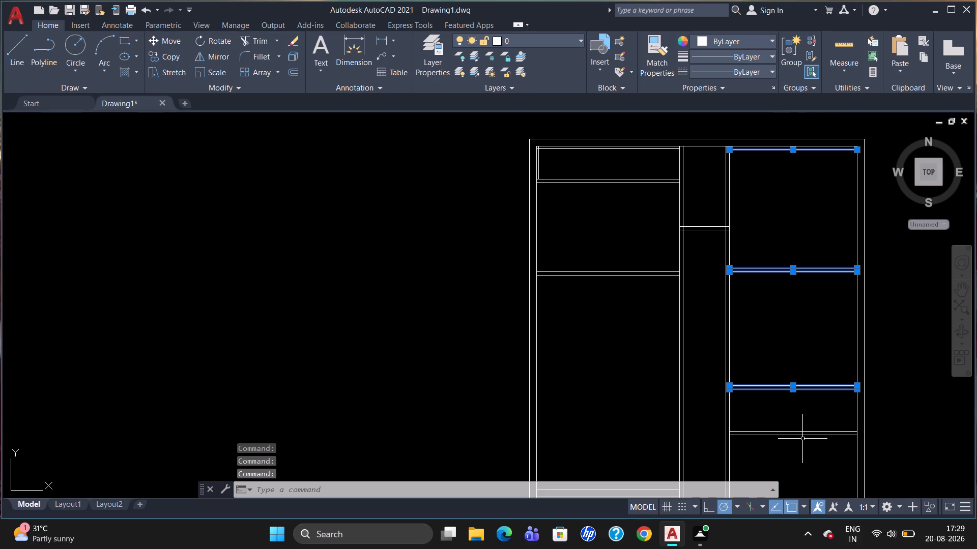
pyautogui.click(803, 436)
pyautogui.click(802, 431)
pyautogui.scroll(-3, 802, 431)
pyautogui.scroll(5, 804, 458)
pyautogui.click(804, 447)
pyautogui.click(803, 448)
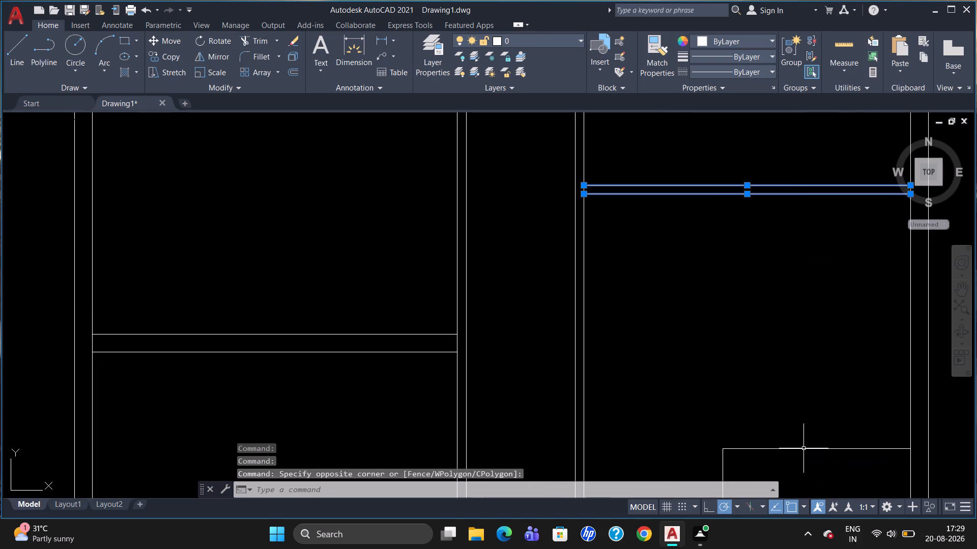
pyautogui.scroll(-1, 803, 448)
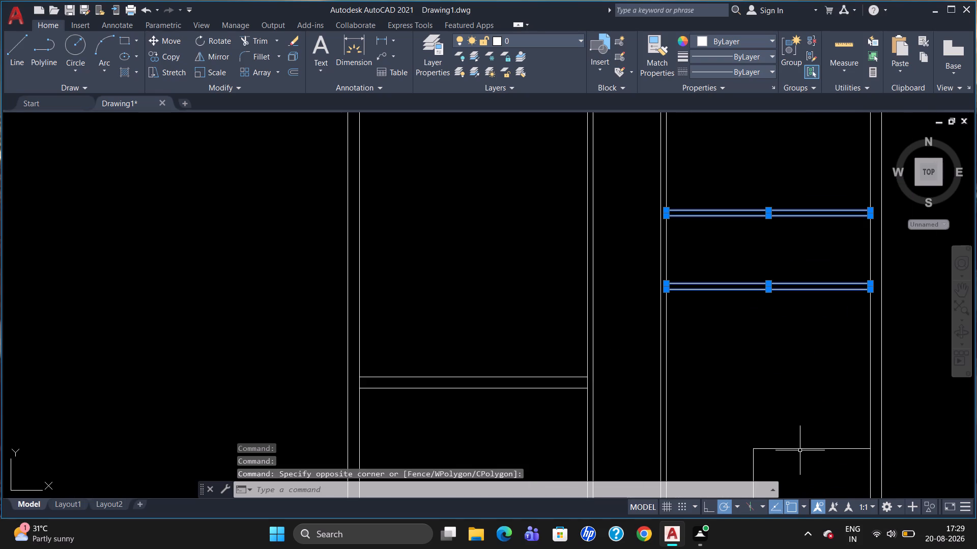
pyautogui.click(800, 450)
pyautogui.scroll(-3, 800, 453)
pyautogui.scroll(2, 799, 470)
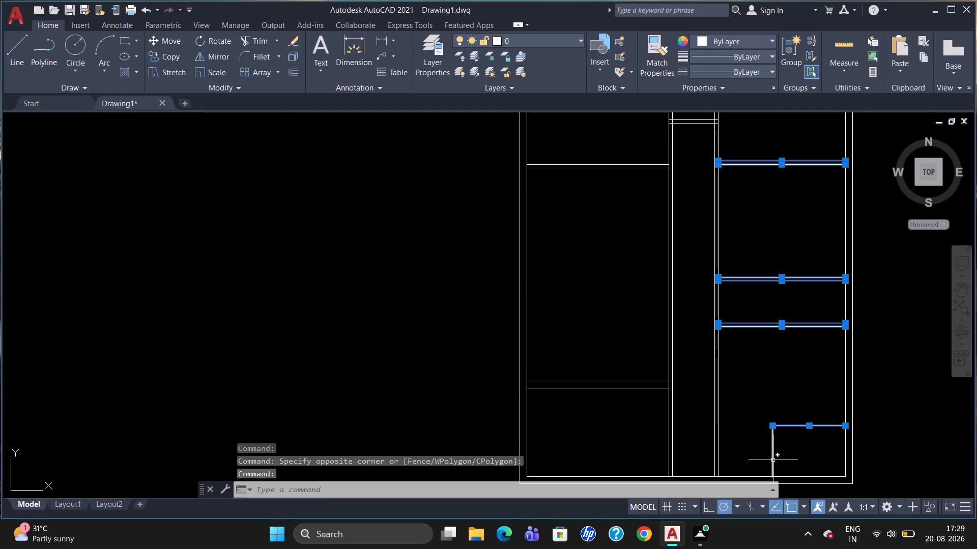
pyautogui.click(773, 460)
pyautogui.press('Delete')
# Offset the right column's inner top wall line 12'6" downward, and offset that new line 4.5" down to form the first partition.
pyautogui.scroll(-2, 775, 250)
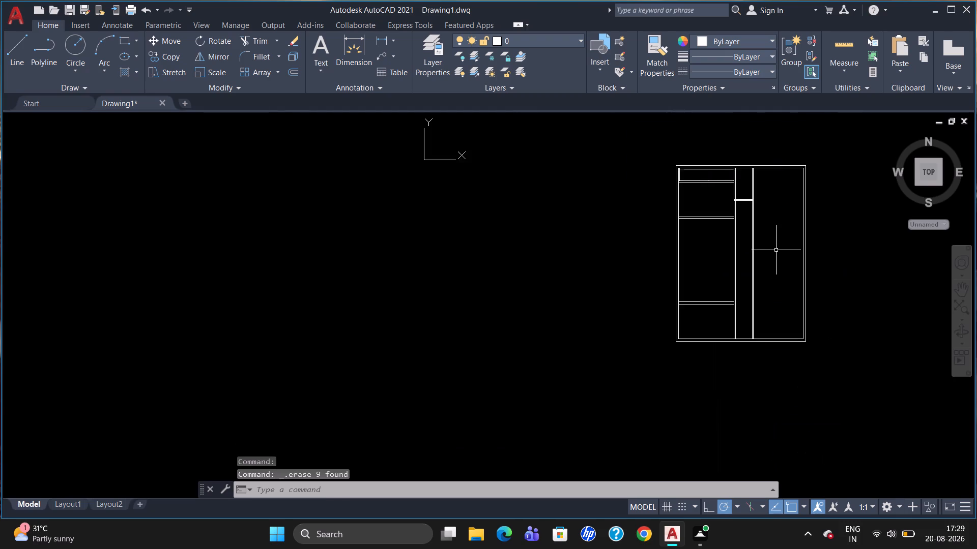
pyautogui.scroll(2, 792, 186)
pyautogui.scroll(-1, 790, 211)
pyautogui.scroll(2, 791, 128)
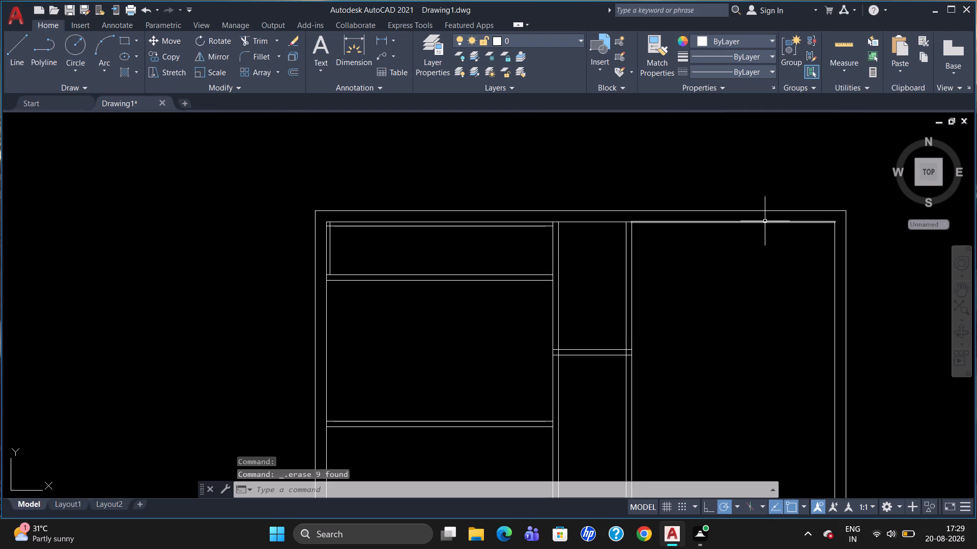
pyautogui.press('o')
pyautogui.press('Return')
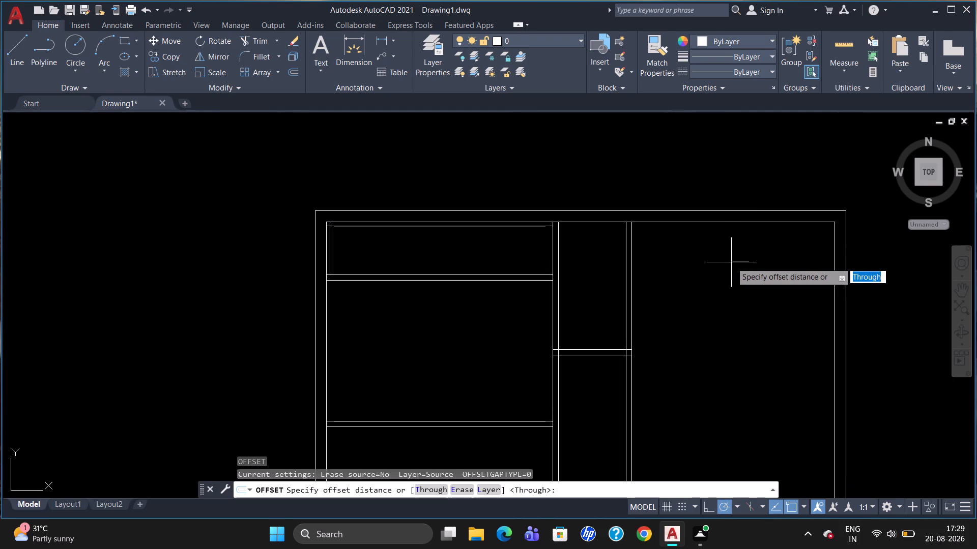
pyautogui.write('12\'6"')
pyautogui.press('Return')
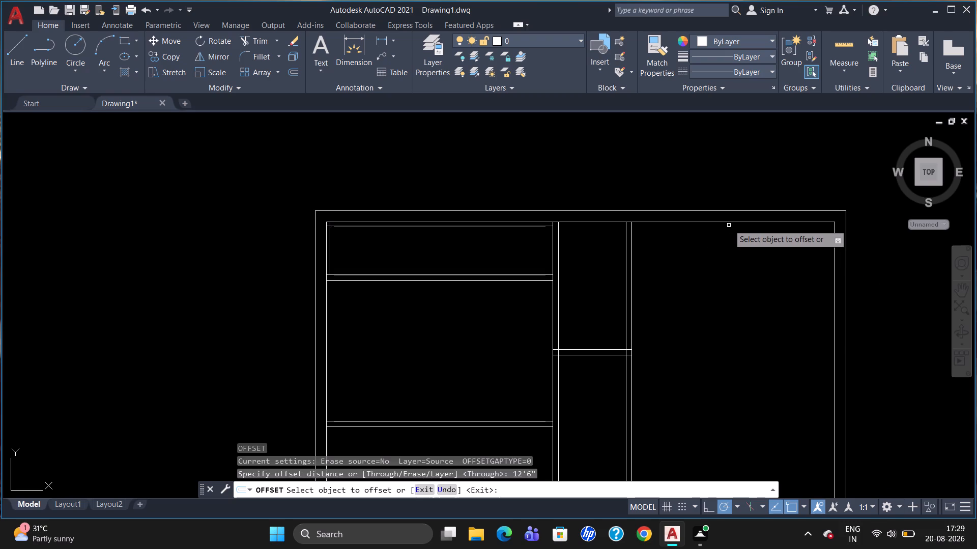
pyautogui.click(730, 223)
pyautogui.click(751, 330)
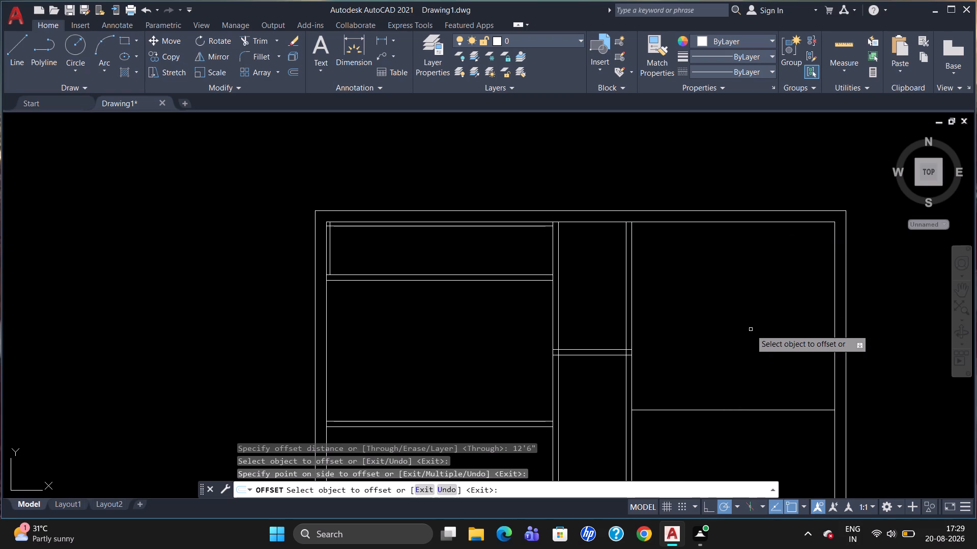
pyautogui.scroll(-1, 756, 394)
pyautogui.scroll(2, 739, 440)
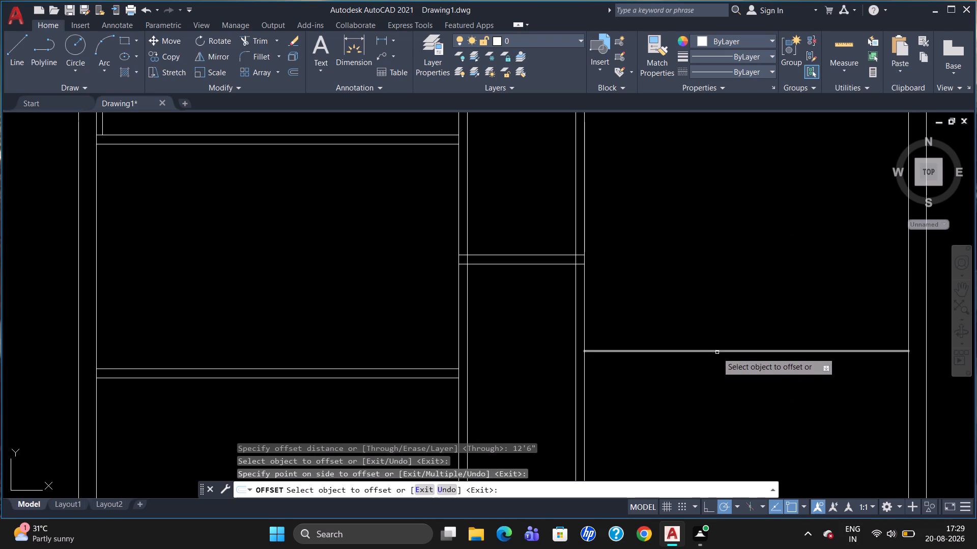
pyautogui.moveTo(717, 351); pyautogui.dragTo(720, 360)
pyautogui.write('4.5"')
pyautogui.press('Return')
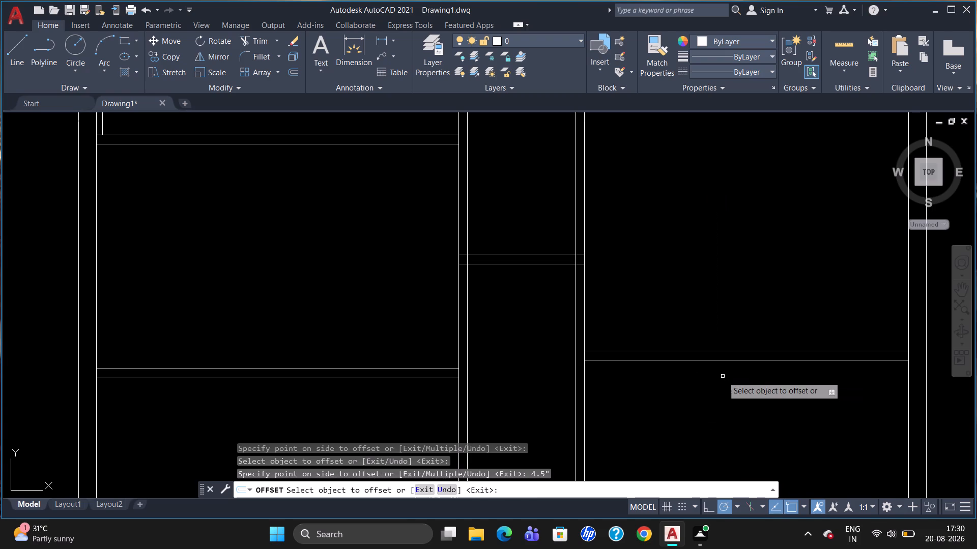
# Add a second 4.5" partition in the right column, offset 12' below the first partition's lower line.
pyautogui.scroll(-3, 739, 353)
pyautogui.scroll(3, 752, 428)
pyautogui.scroll(-2, 744, 368)
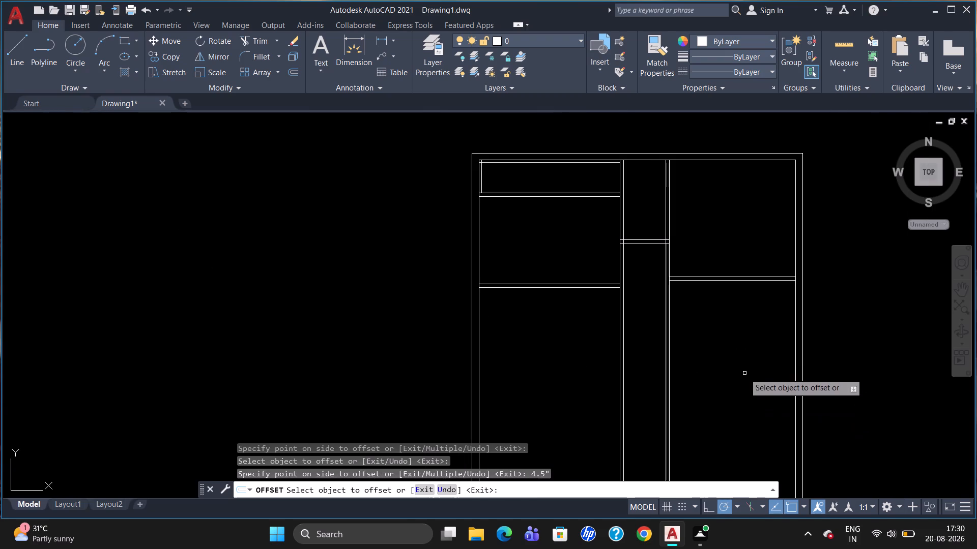
pyautogui.click(711, 279)
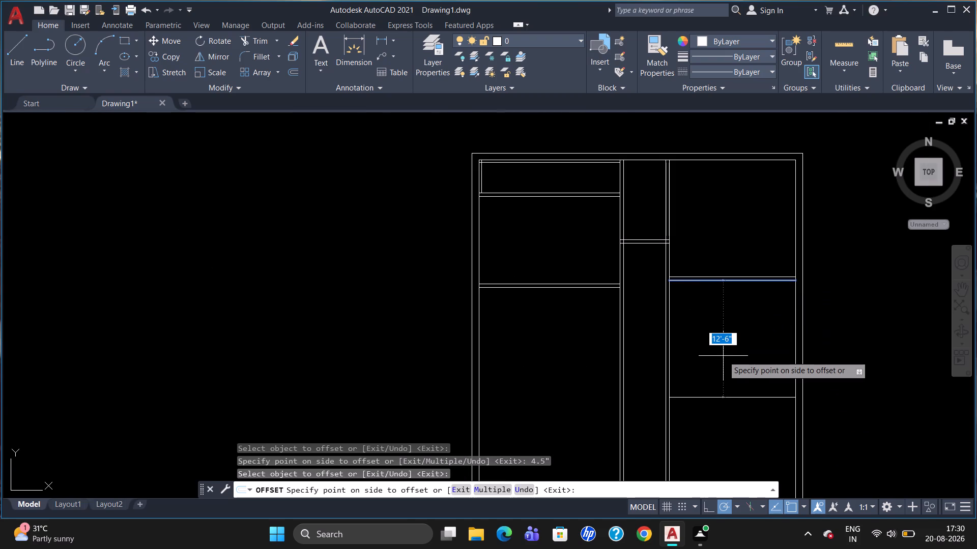
pyautogui.press('2')
pyautogui.press('BackSpace')
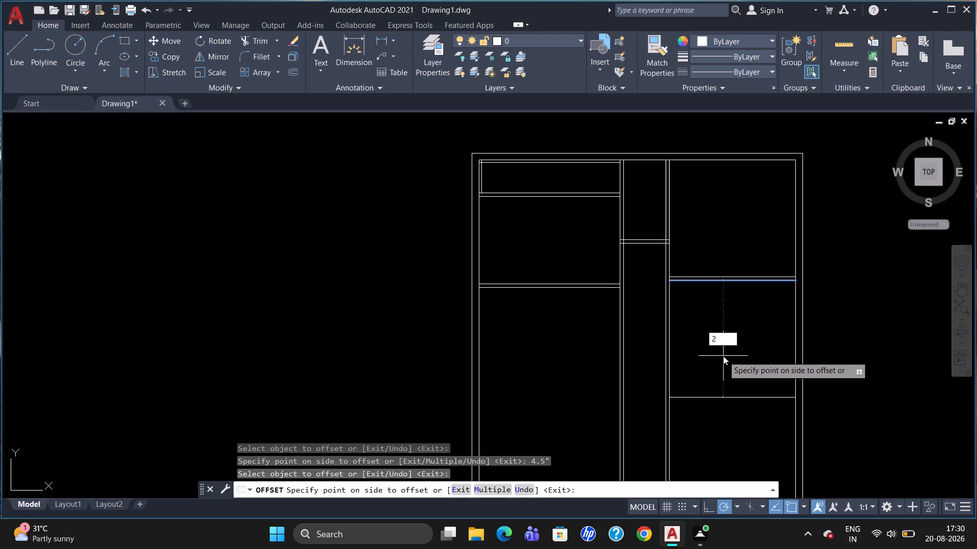
pyautogui.write("12'")
pyautogui.press('Return')
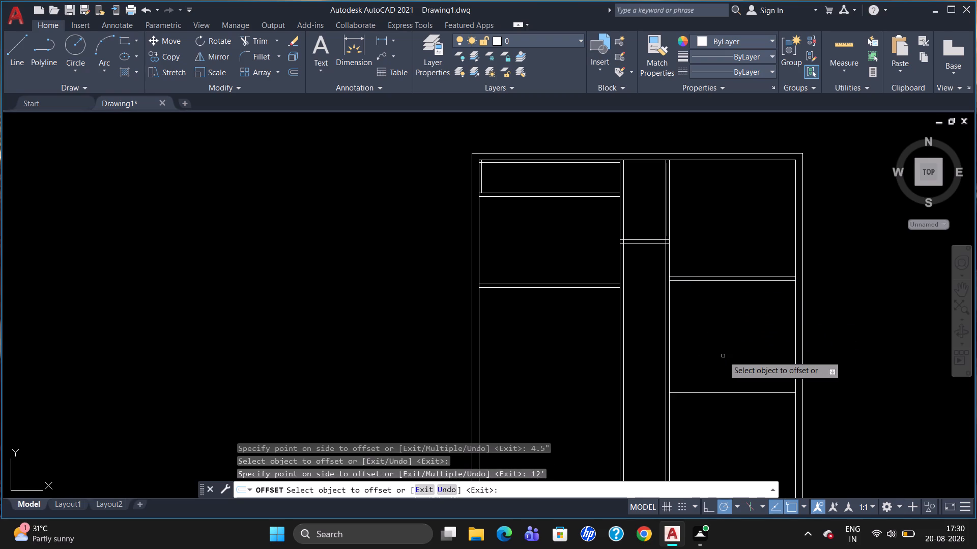
pyautogui.scroll(-1, 725, 357)
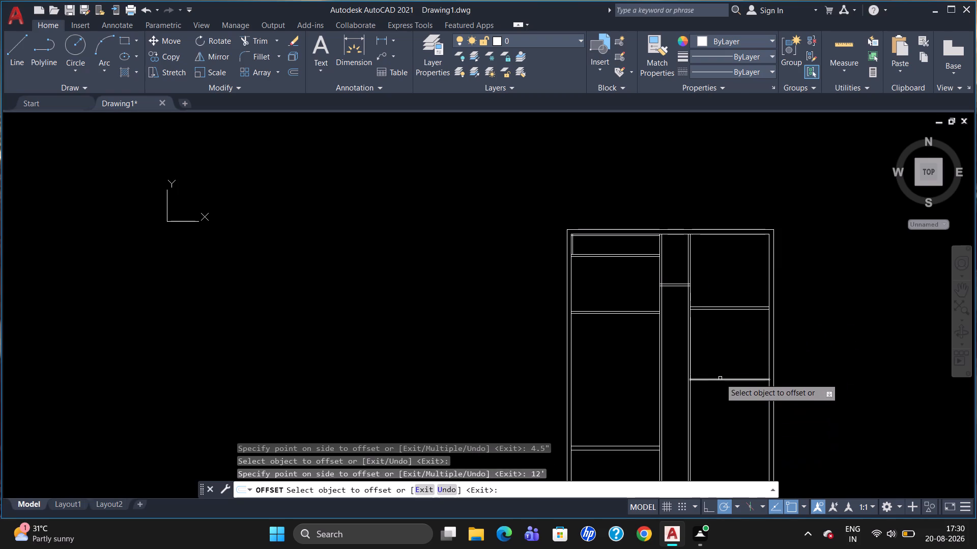
pyautogui.click(720, 378)
pyautogui.write('4.5"')
pyautogui.press('Return')
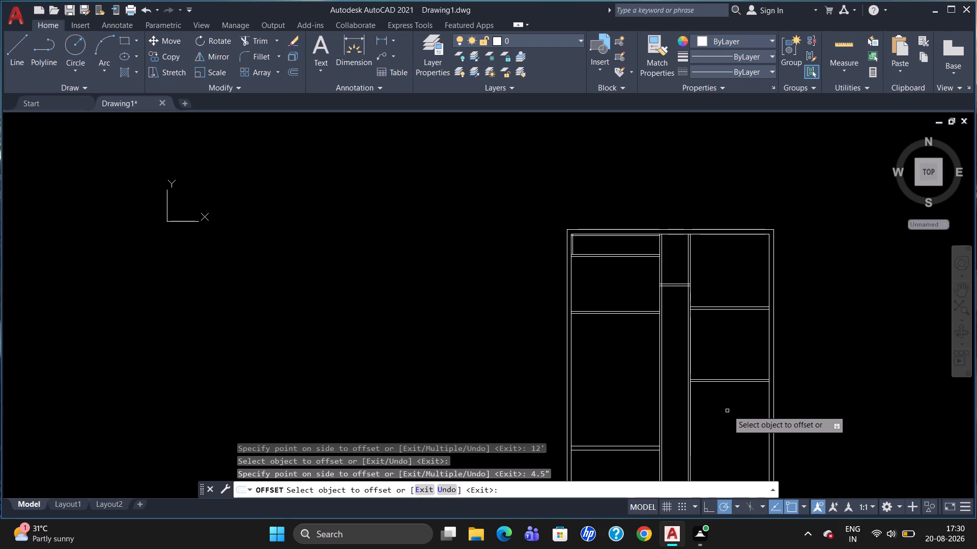
# Add a third 4.5" partition in the right column, offset 4'6" below the second partition's lower line.
pyautogui.scroll(1, 729, 399)
pyautogui.scroll(-3, 732, 403)
pyautogui.scroll(2, 750, 447)
pyautogui.scroll(1, 721, 390)
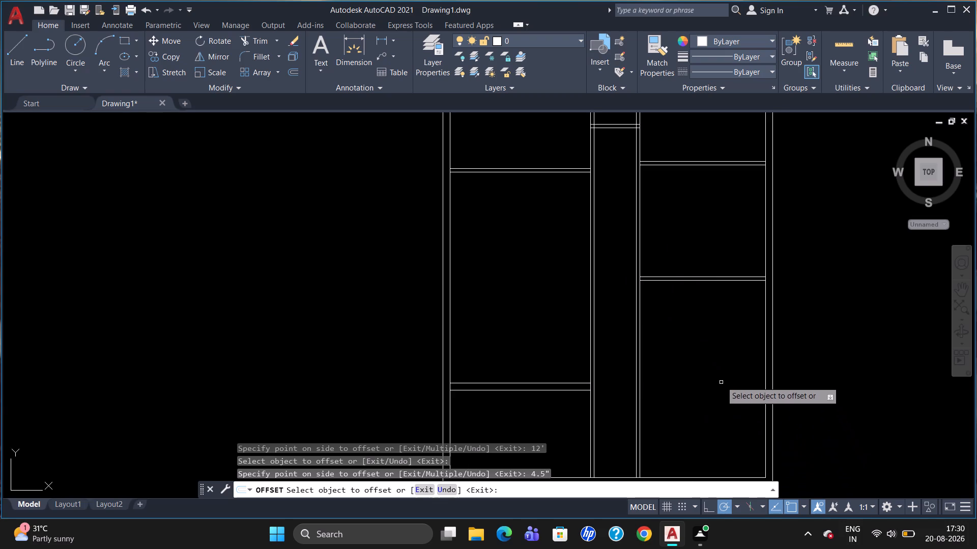
pyautogui.click(699, 280)
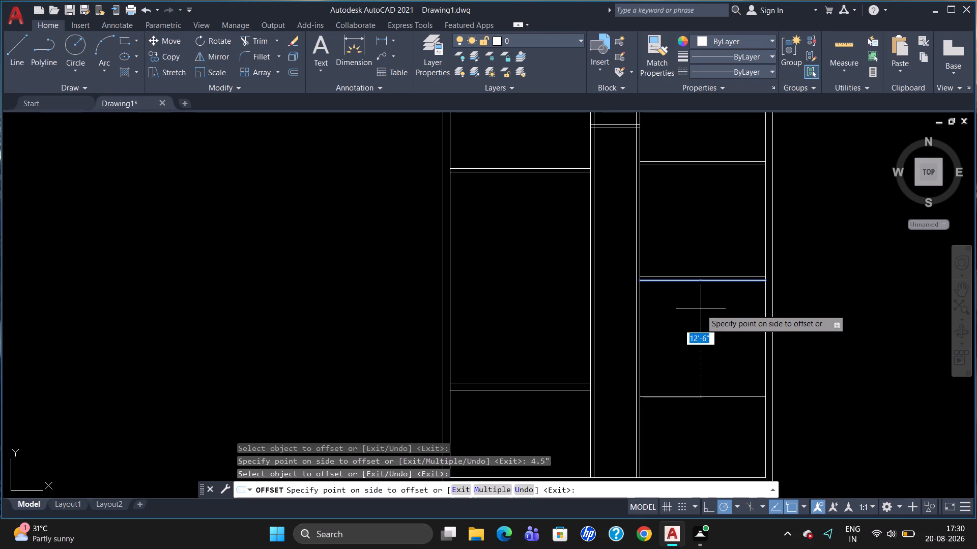
pyautogui.press('4')
pyautogui.write('\'6"')
pyautogui.press('Return')
pyautogui.click(709, 322)
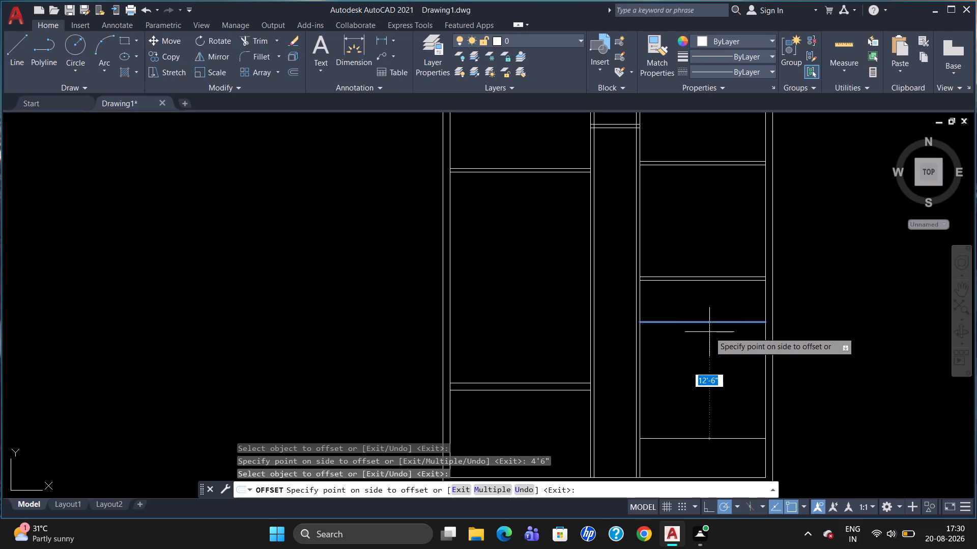
pyautogui.write('4.5"')
pyautogui.press('Return')
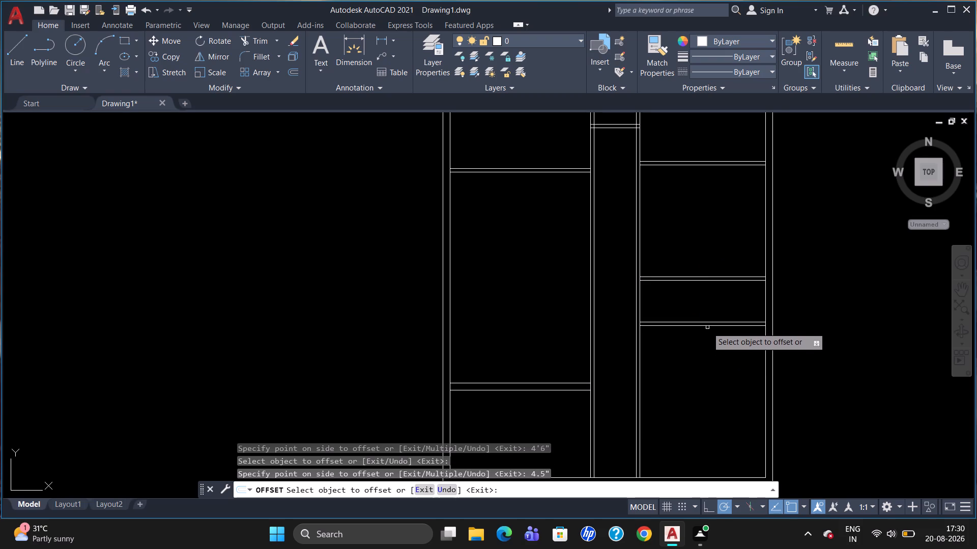
# Add a 9" wall in the right column, offset 10'6.5" below the third partition's lower line.
pyautogui.click(707, 326)
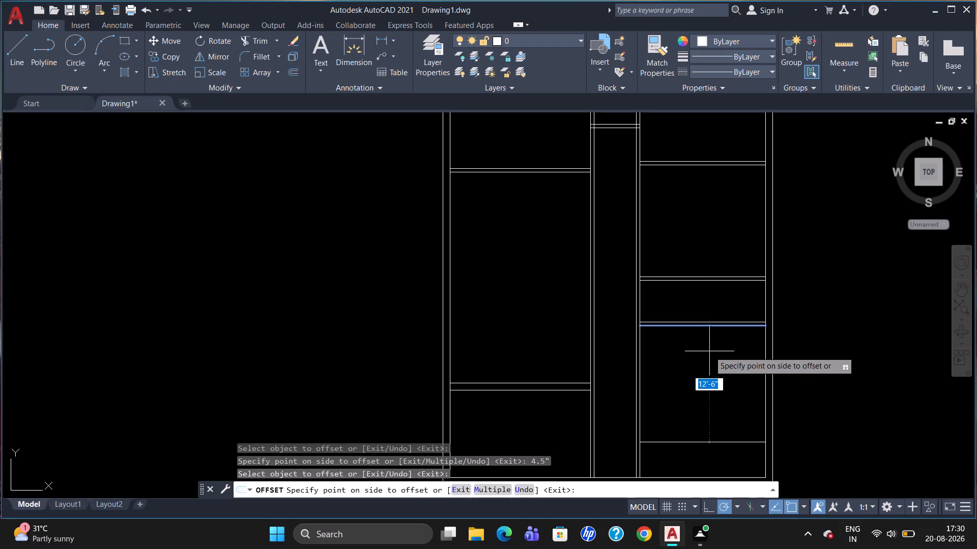
pyautogui.write("10'6")
pyautogui.write('.5"')
pyautogui.press('Return')
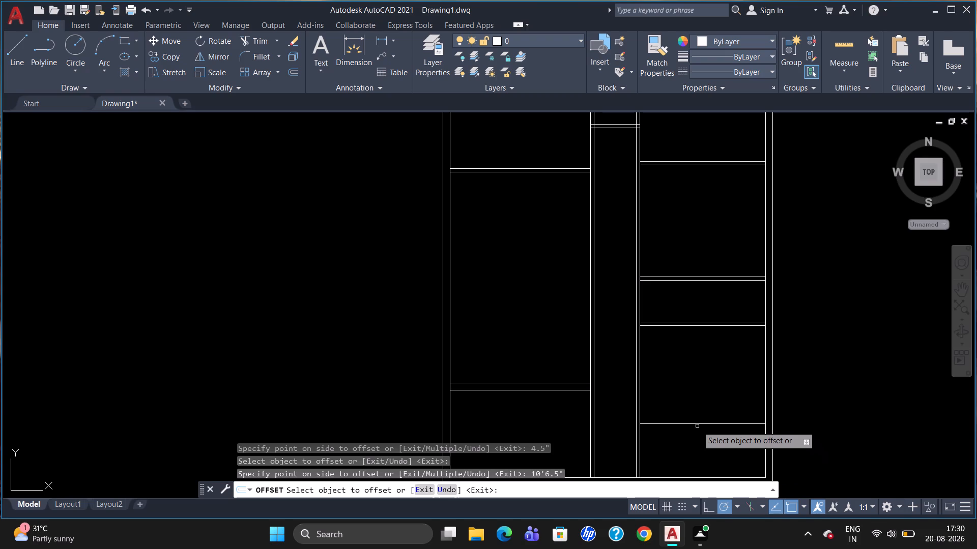
pyautogui.click(680, 423)
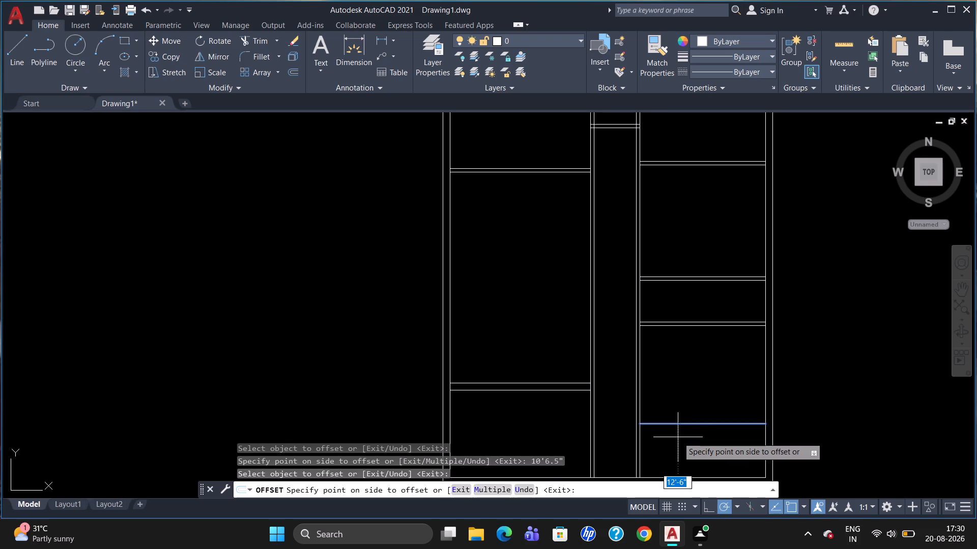
pyautogui.write('9"')
pyautogui.press('Return')
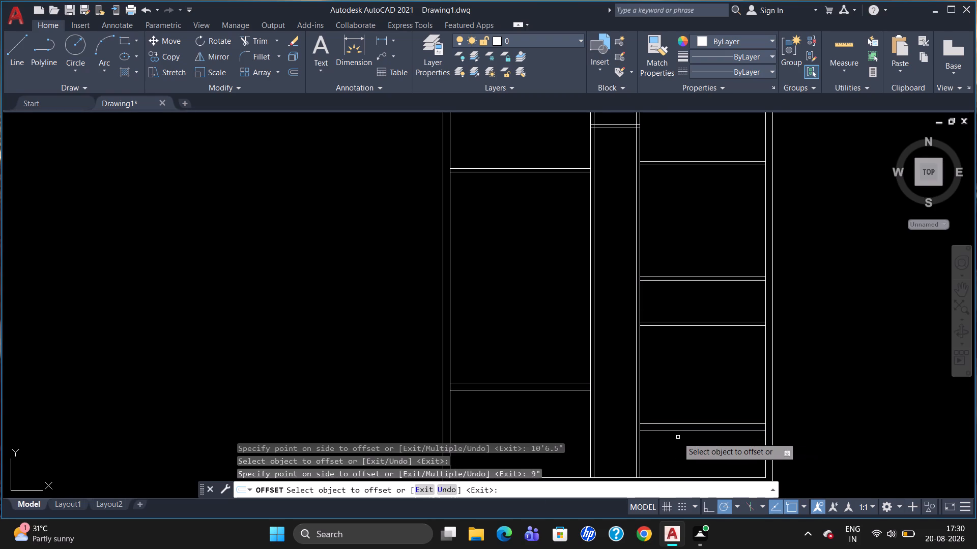
pyautogui.press('Escape')
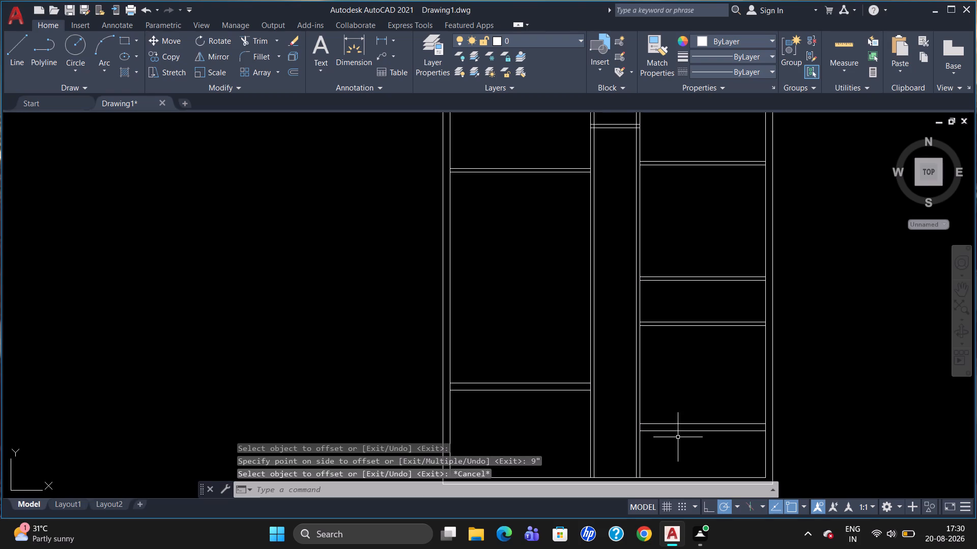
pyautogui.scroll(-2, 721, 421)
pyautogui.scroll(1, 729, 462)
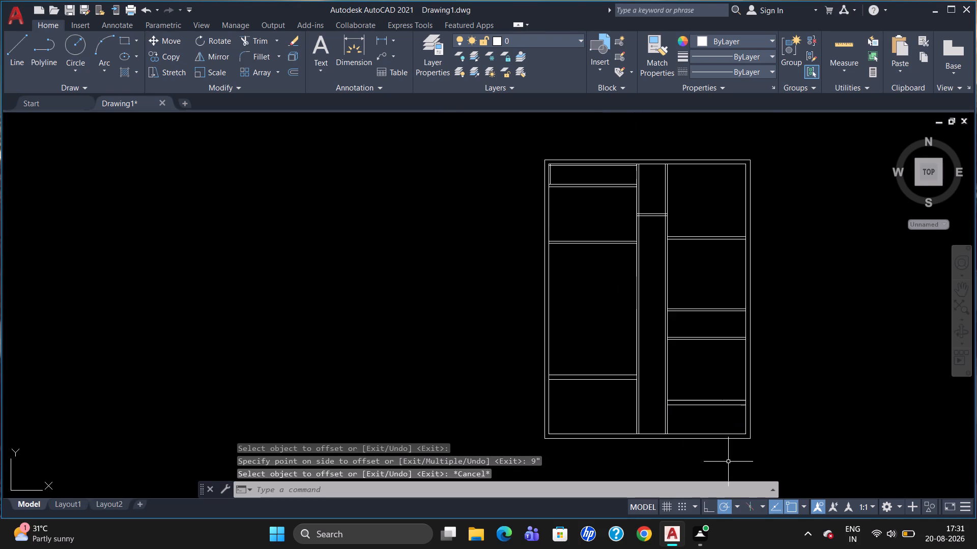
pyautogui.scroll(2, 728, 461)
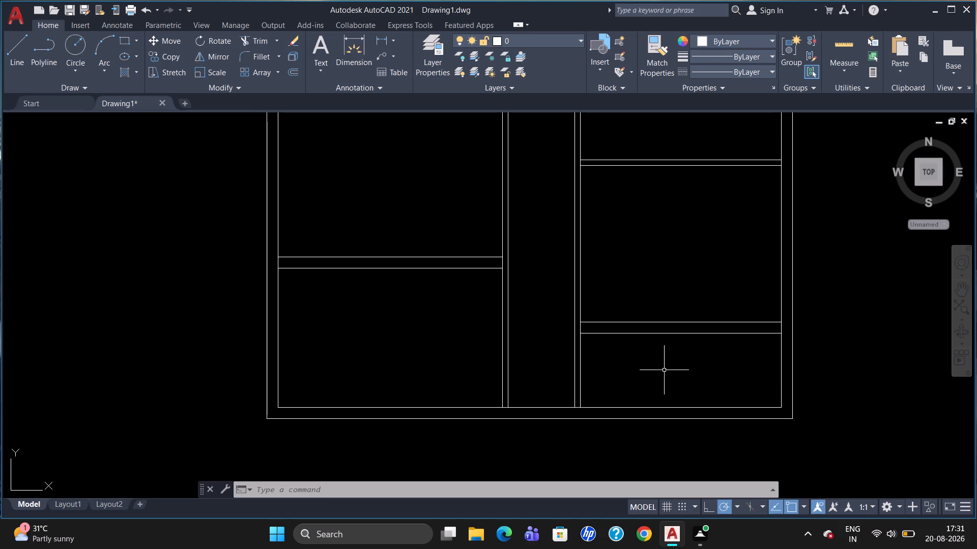
# Check the width and height of the bottom room in the right column with the Quick measure tool.
pyautogui.click(849, 73)
pyautogui.click(849, 95)
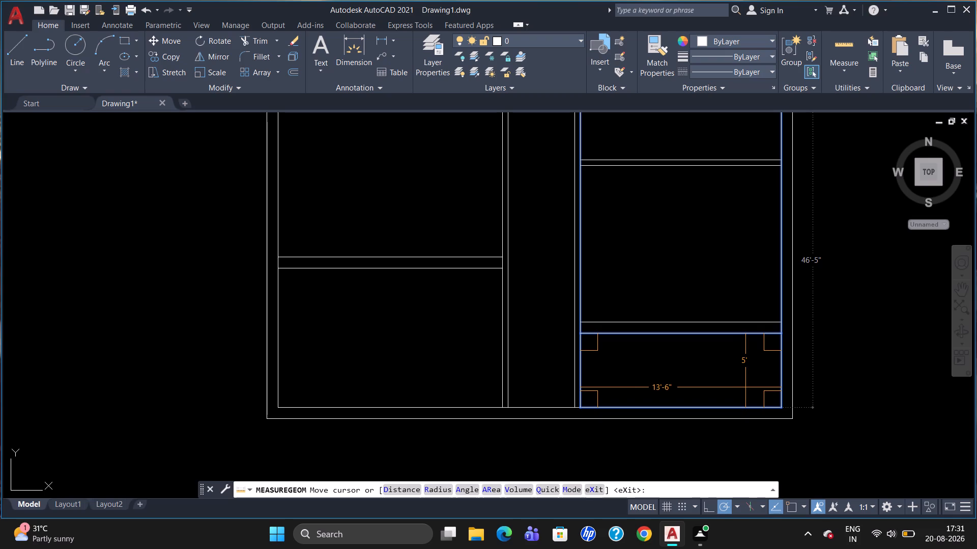
pyautogui.press('Escape')
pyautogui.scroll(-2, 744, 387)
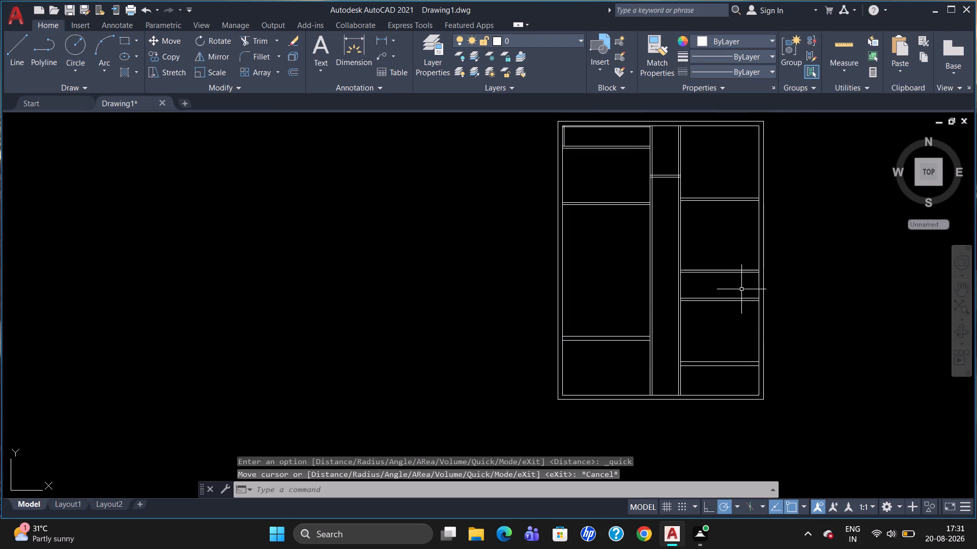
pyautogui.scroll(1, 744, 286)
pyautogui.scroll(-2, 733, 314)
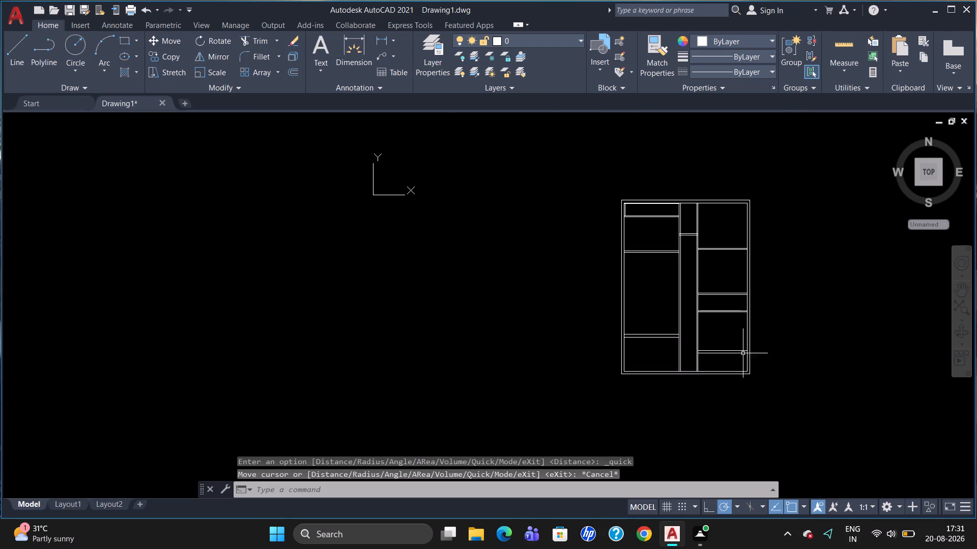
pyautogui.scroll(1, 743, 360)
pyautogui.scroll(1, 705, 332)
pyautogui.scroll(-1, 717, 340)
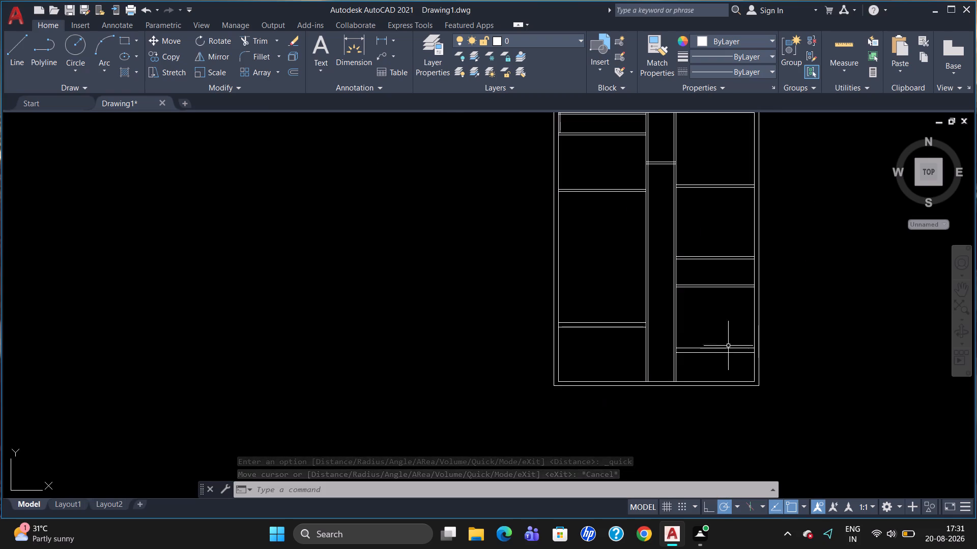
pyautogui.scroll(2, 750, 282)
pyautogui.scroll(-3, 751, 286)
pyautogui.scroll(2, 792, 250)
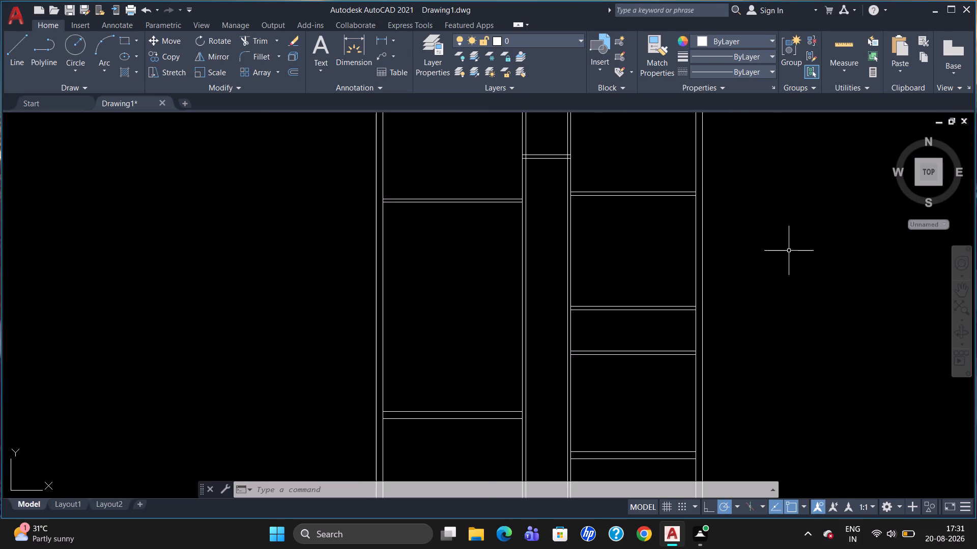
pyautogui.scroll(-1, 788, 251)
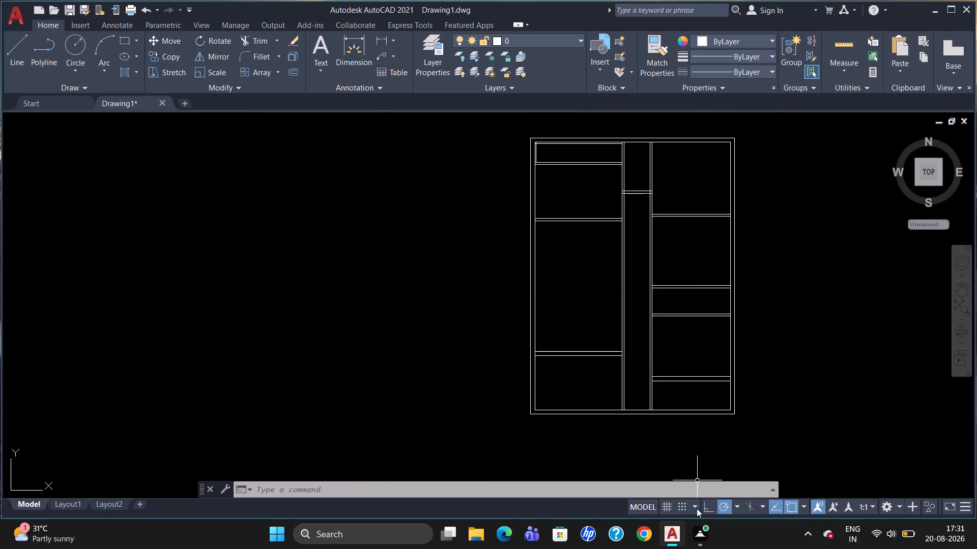
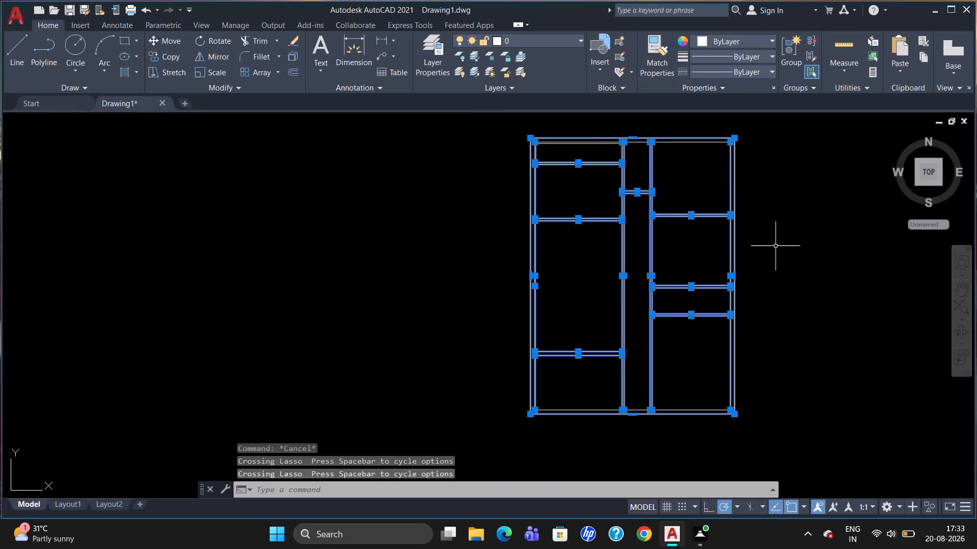
# Erase the whole floor plan, including the leftover bottom wall lines and the short vertical line at the upper-left corner.
pyautogui.moveTo(741, 171); pyautogui.dragTo(518, 187)
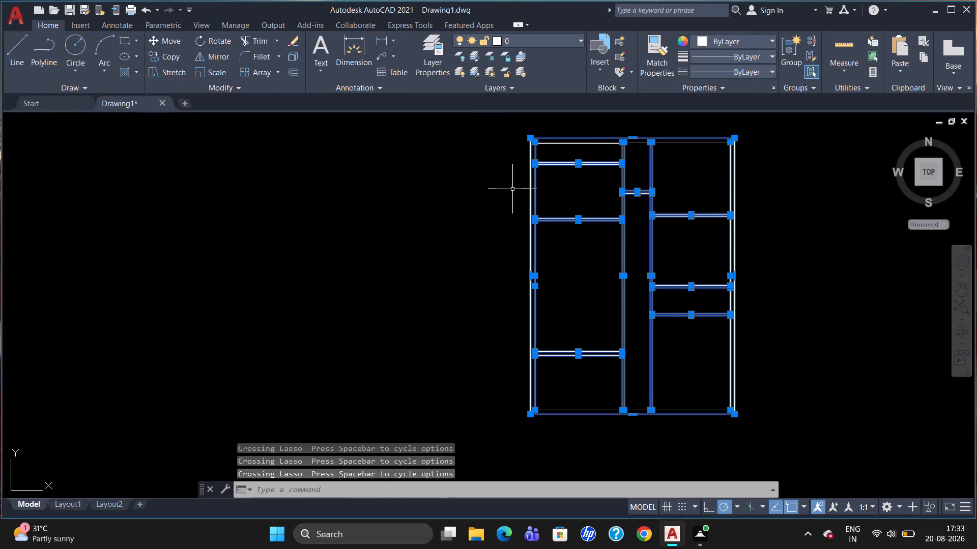
pyautogui.moveTo(785, 164); pyautogui.dragTo(537, 184)
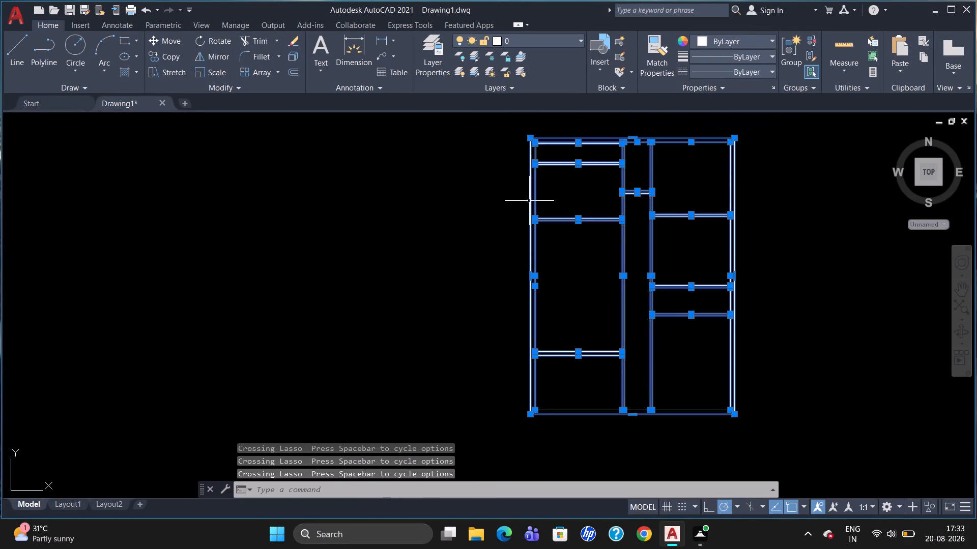
pyautogui.press('Delete')
pyautogui.moveTo(723, 437); pyautogui.dragTo(618, 389)
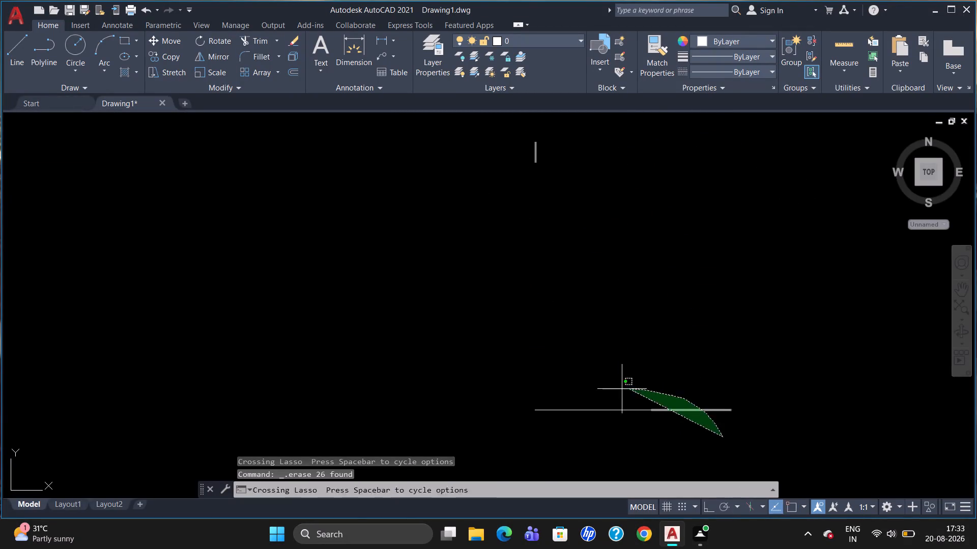
pyautogui.moveTo(618, 389); pyautogui.dragTo(609, 389)
pyautogui.moveTo(591, 435); pyautogui.dragTo(537, 365)
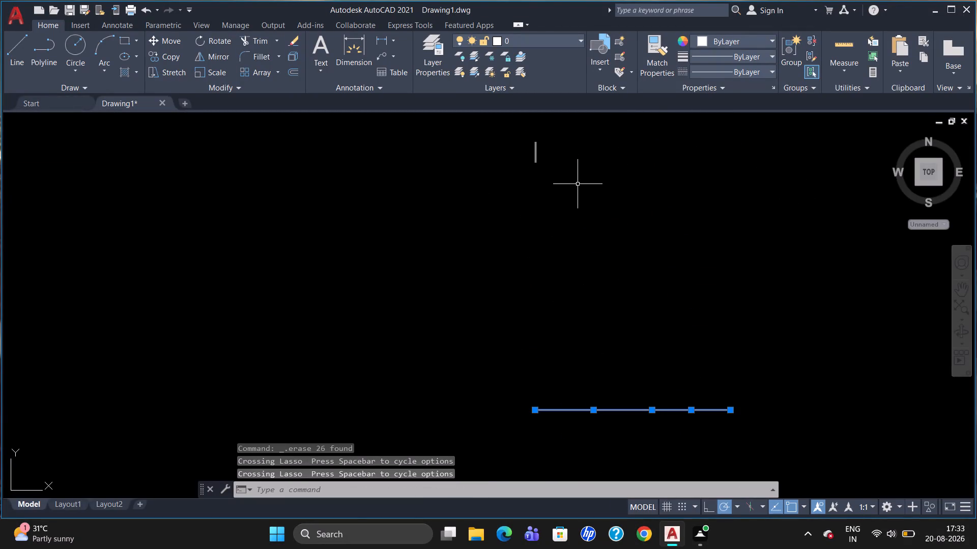
pyautogui.moveTo(574, 175); pyautogui.dragTo(499, 152)
pyautogui.moveTo(552, 151); pyautogui.dragTo(501, 152)
pyautogui.moveTo(563, 155); pyautogui.dragTo(470, 168)
pyautogui.press('Delete')
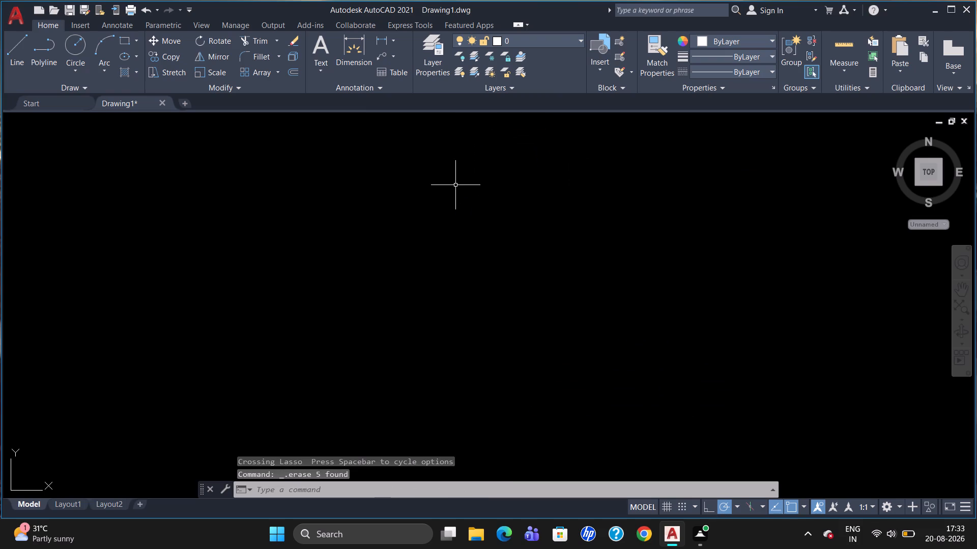
# Start a new rectangle with the Rectangle command in the emptied drawing.
pyautogui.write('rec')
pyautogui.press('Return')
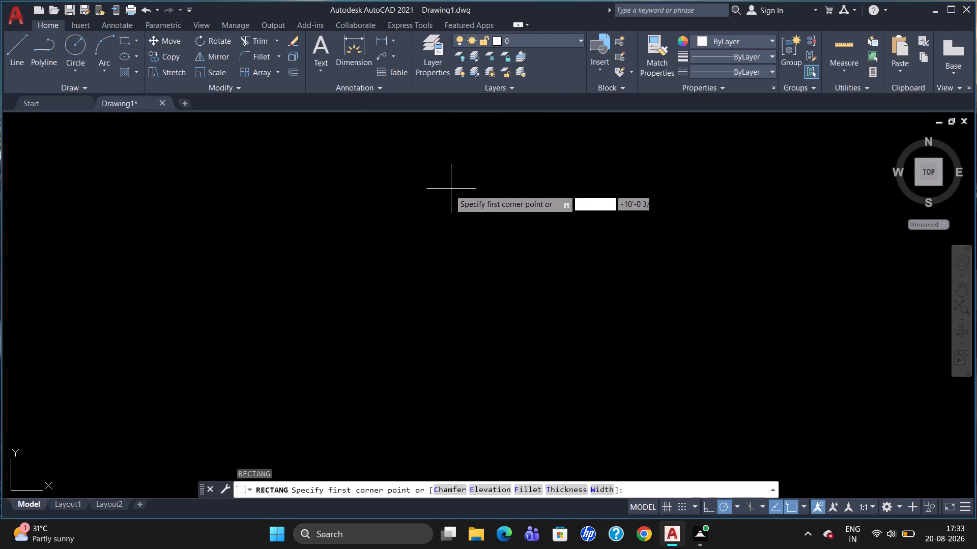
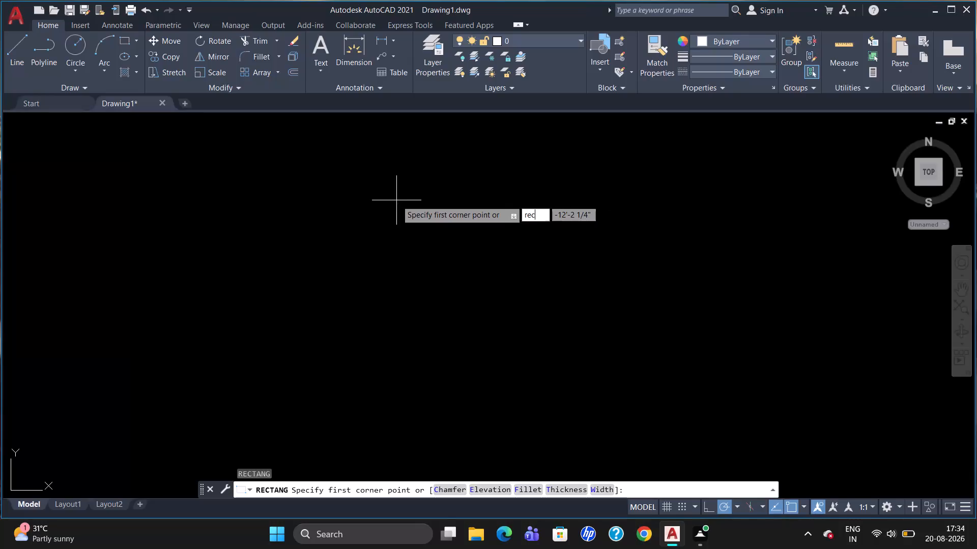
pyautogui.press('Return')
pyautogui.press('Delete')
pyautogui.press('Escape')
# Draw a rectangle 35'4" wide by 47'11" high as the outer wall outline.
pyautogui.write('rec')
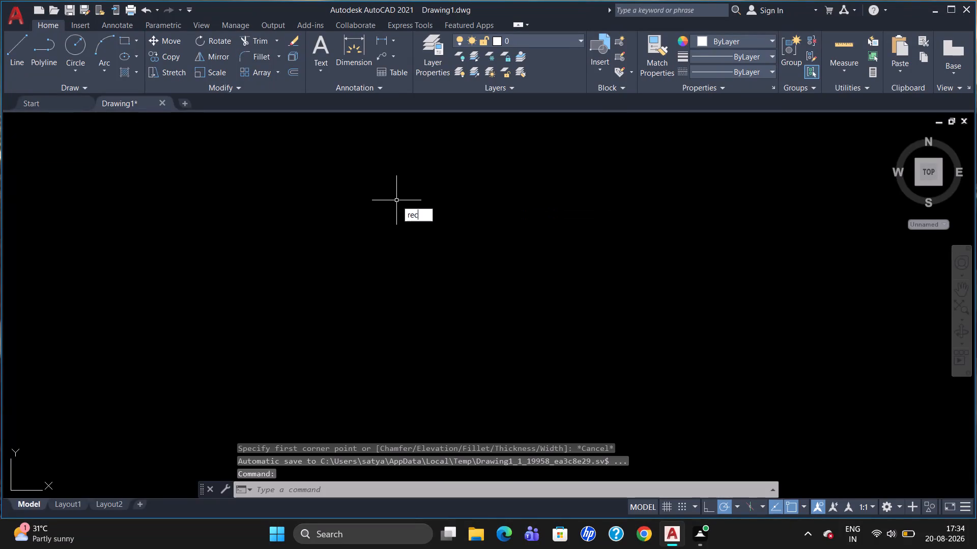
pyautogui.press('Return')
pyautogui.click(331, 164)
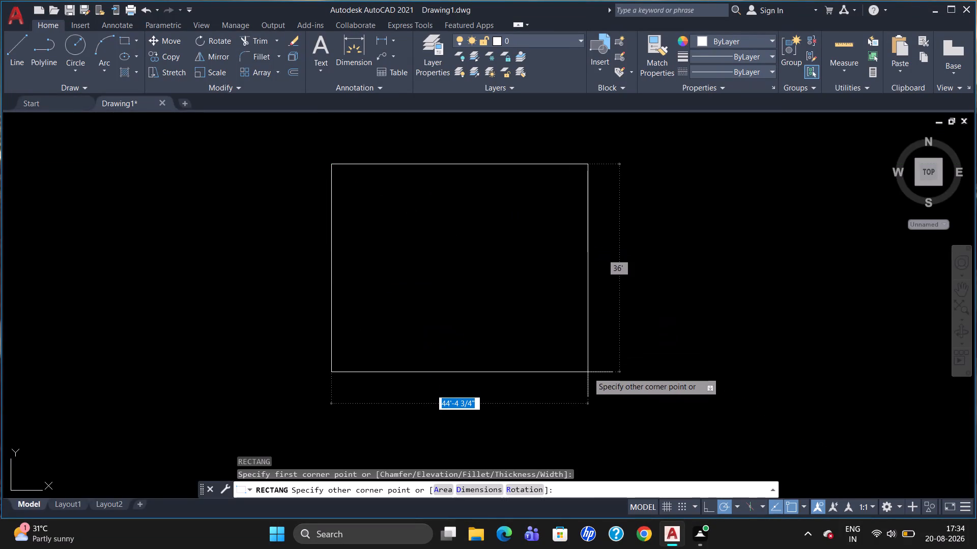
pyautogui.write("35'4")
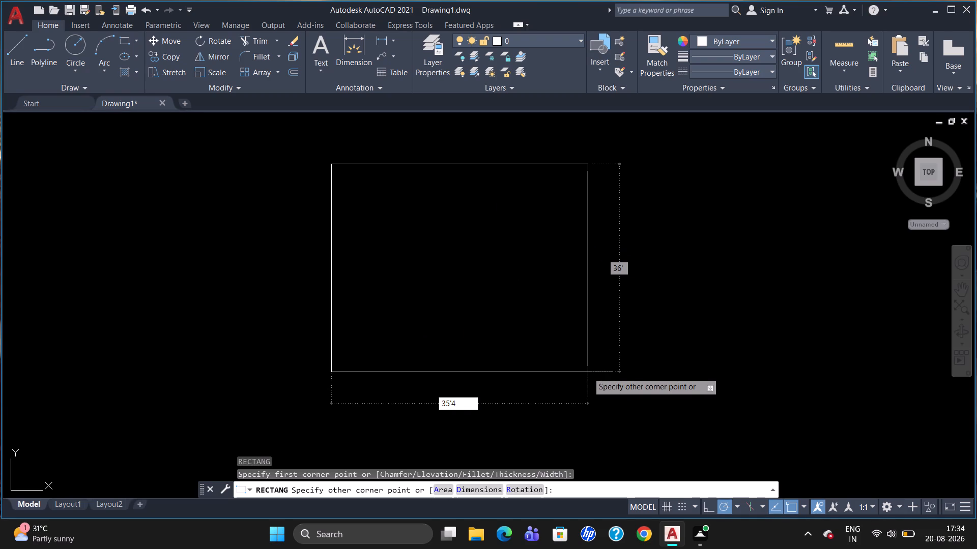
pyautogui.press('Tab')
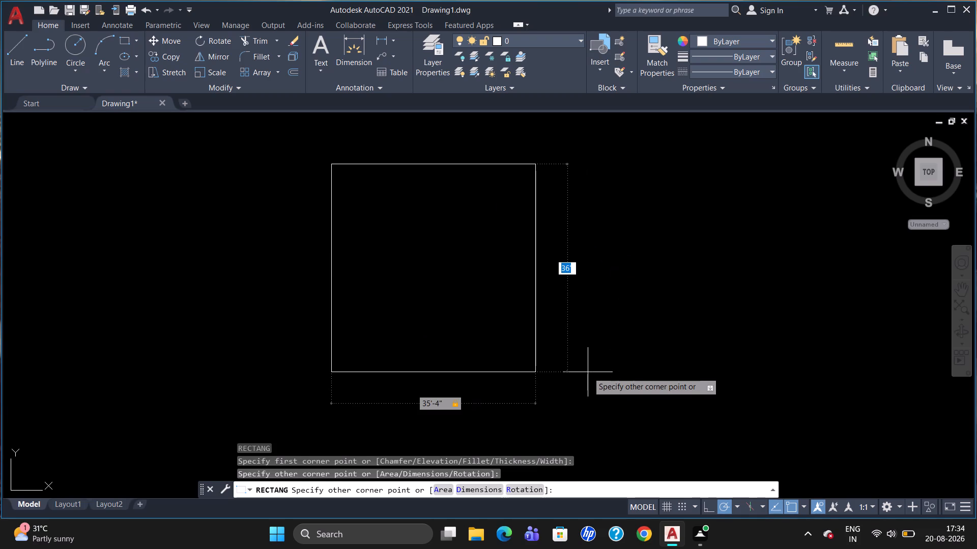
pyautogui.write("47'")
pyautogui.write('11')
pyautogui.hotkey('shift', '"')
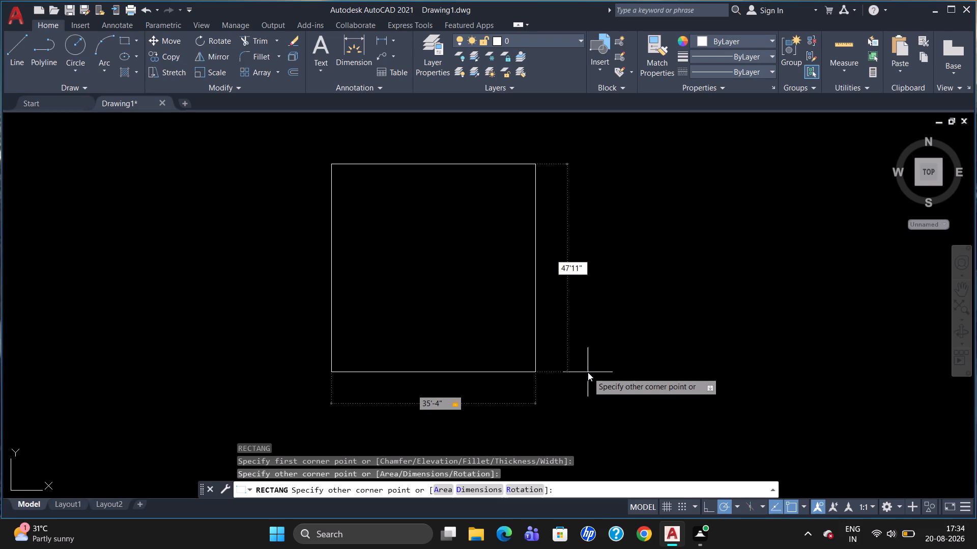
pyautogui.press('Return')
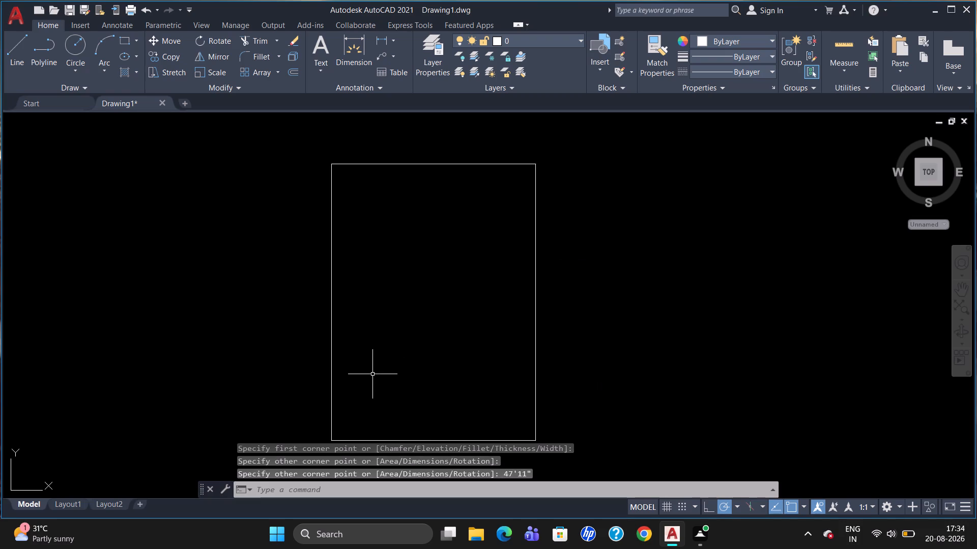
# Offset the outer rectangle 9" inward to form the outer wall thickness.
pyautogui.scroll(-2, 331, 346)
pyautogui.scroll(5, 308, 353)
pyautogui.scroll(-2, 476, 319)
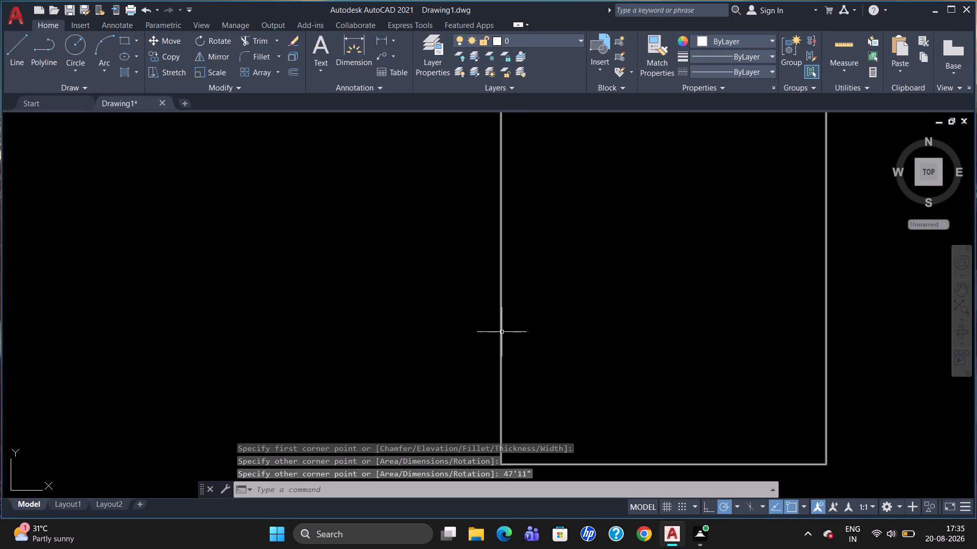
pyautogui.scroll(-1, 501, 332)
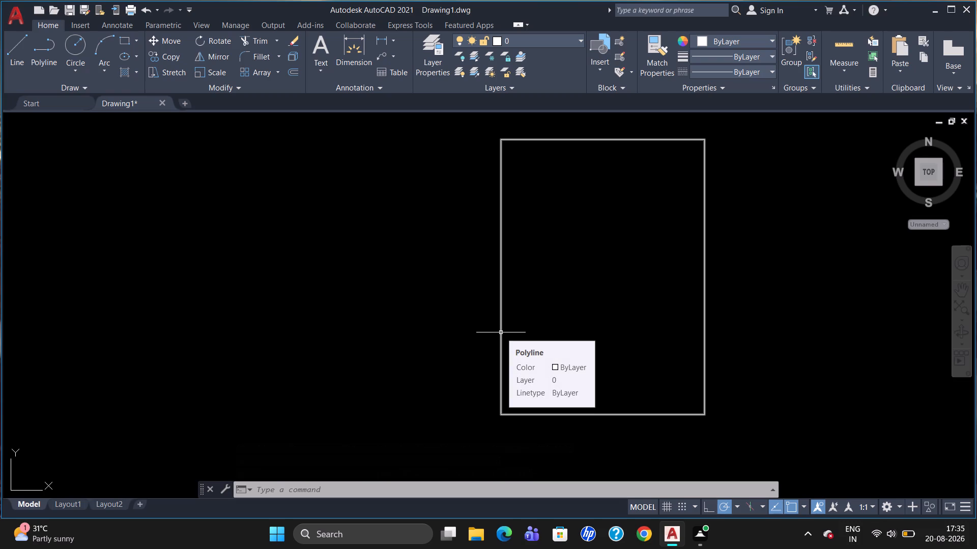
pyautogui.press('o')
pyautogui.press('Return')
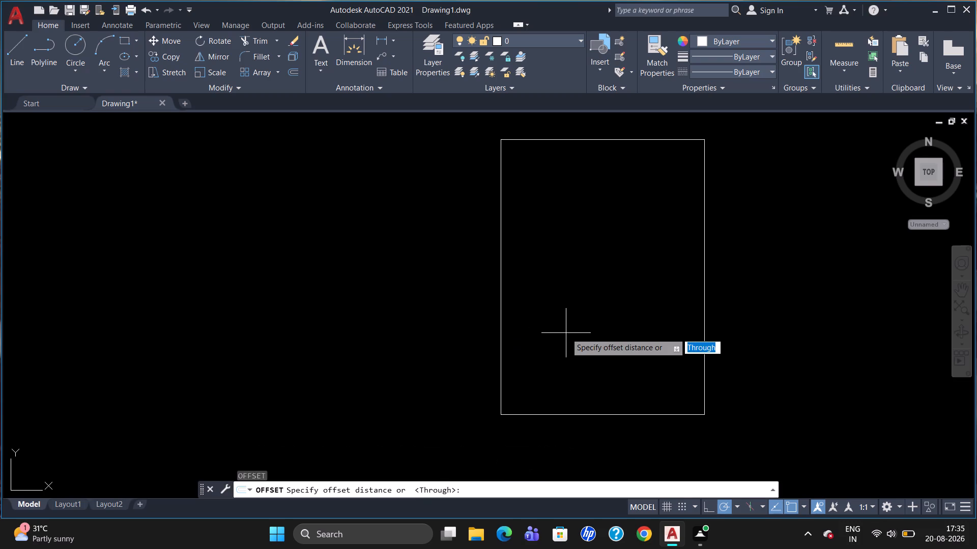
pyautogui.write('9"')
pyautogui.press('Return')
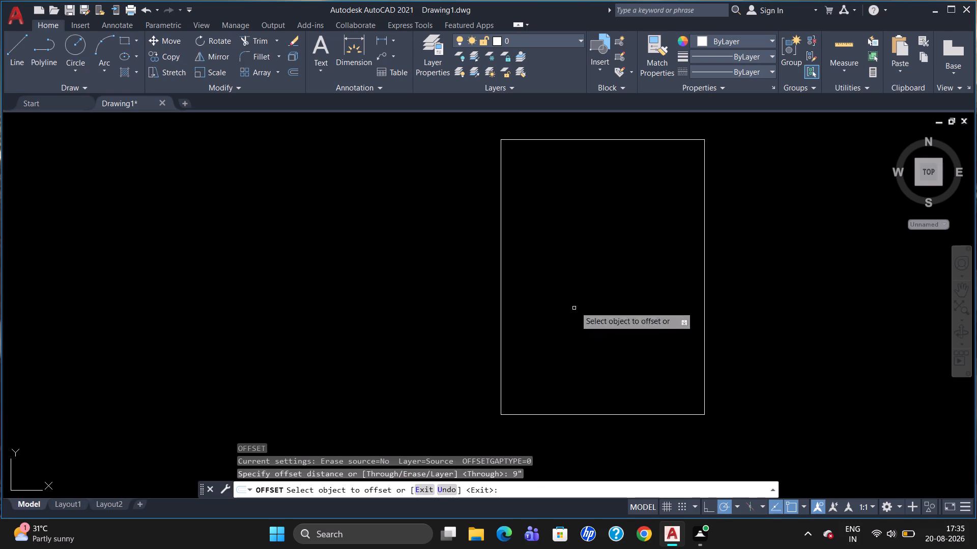
pyautogui.click(597, 140)
pyautogui.click(602, 164)
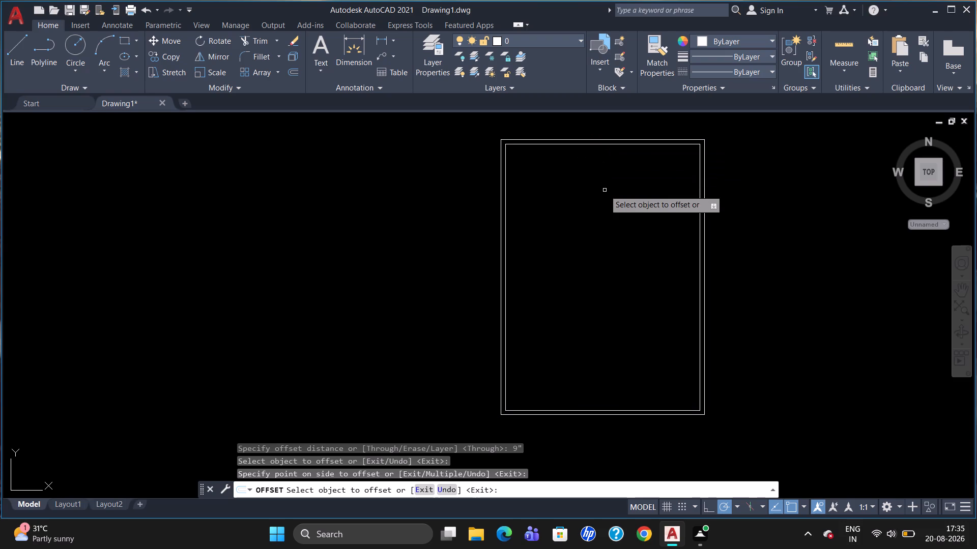
pyautogui.press('Escape')
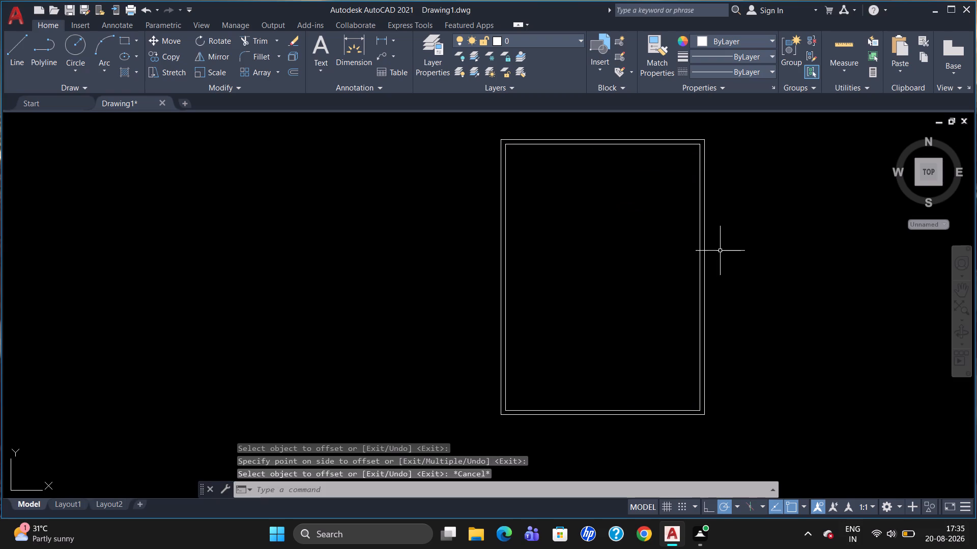
# Explode the inner wall rectangle into separate lines.
pyautogui.click(701, 270)
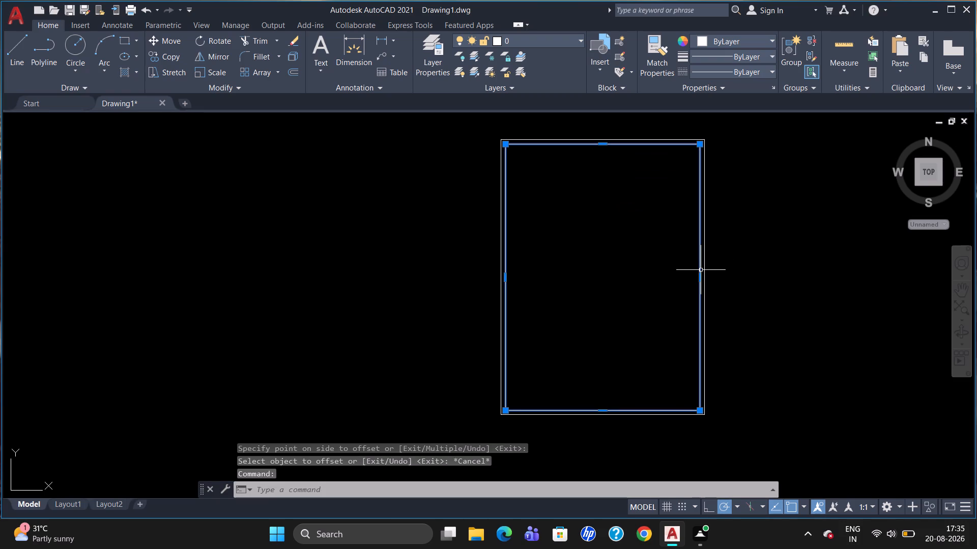
pyautogui.press('x')
pyautogui.press('Return')
# Offset the inner line of the right-hand wall 13'6" to the left, into the plan.
pyautogui.press('o')
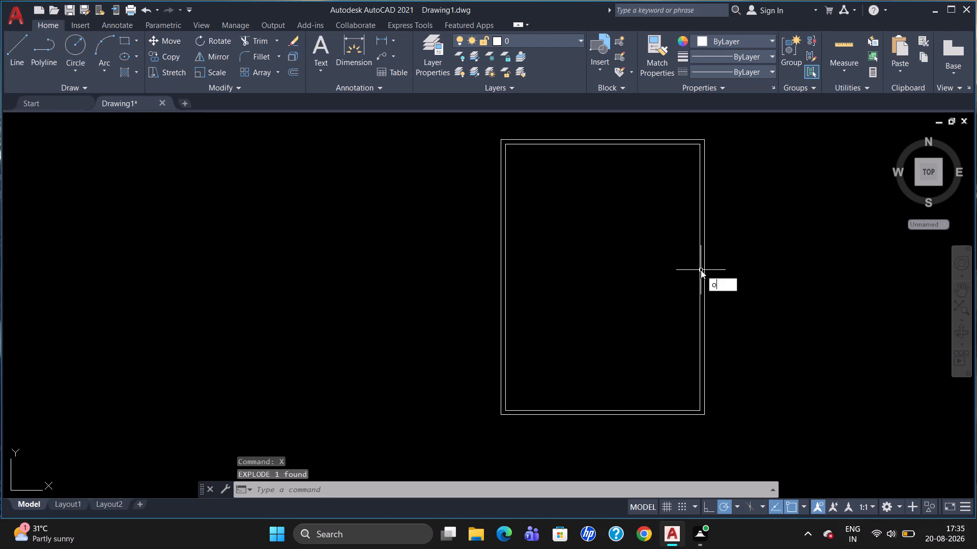
pyautogui.press('Return')
pyautogui.write("13'")
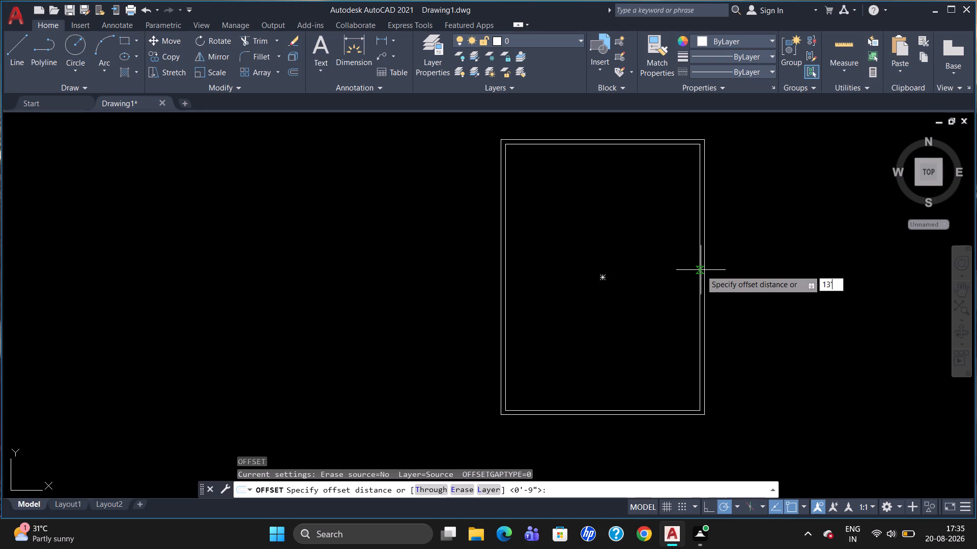
pyautogui.write('6"')
pyautogui.press('Return')
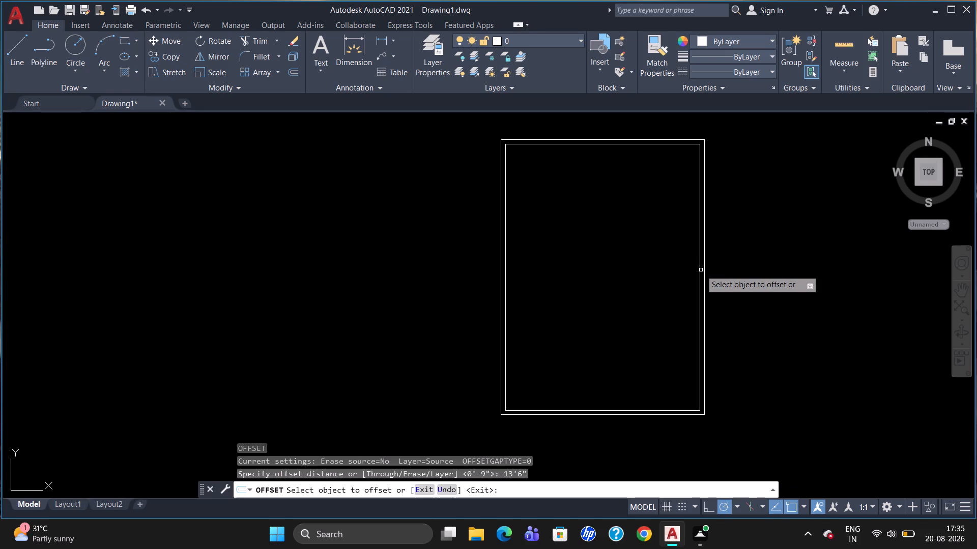
pyautogui.click(699, 267)
pyautogui.click(677, 274)
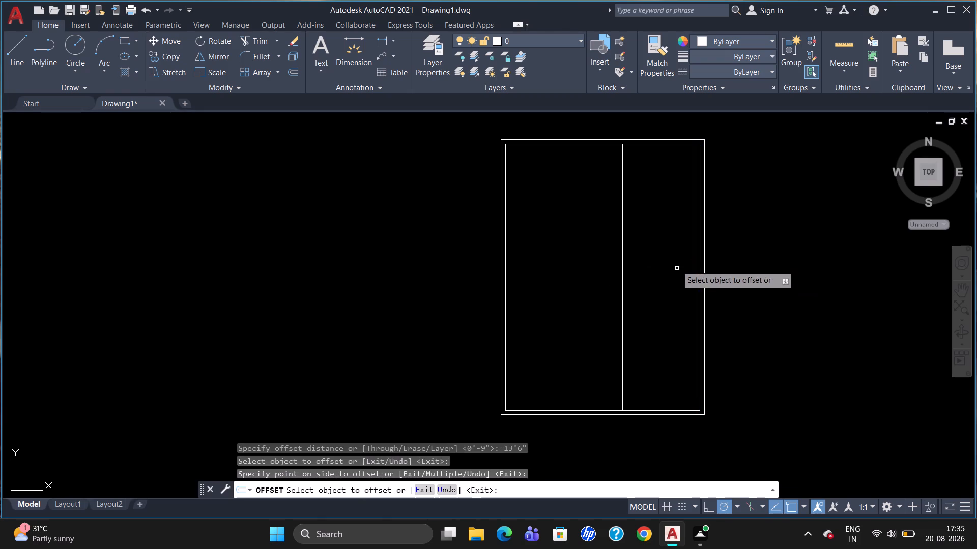
pyautogui.press('Escape')
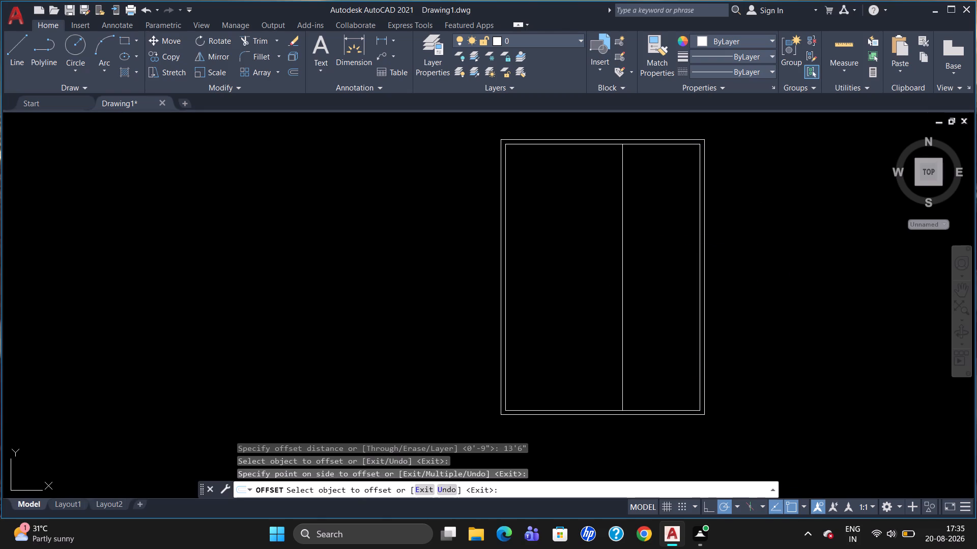
# Break the inner line of the top wall at its intersection with the vertical partition line.
pyautogui.write('br')
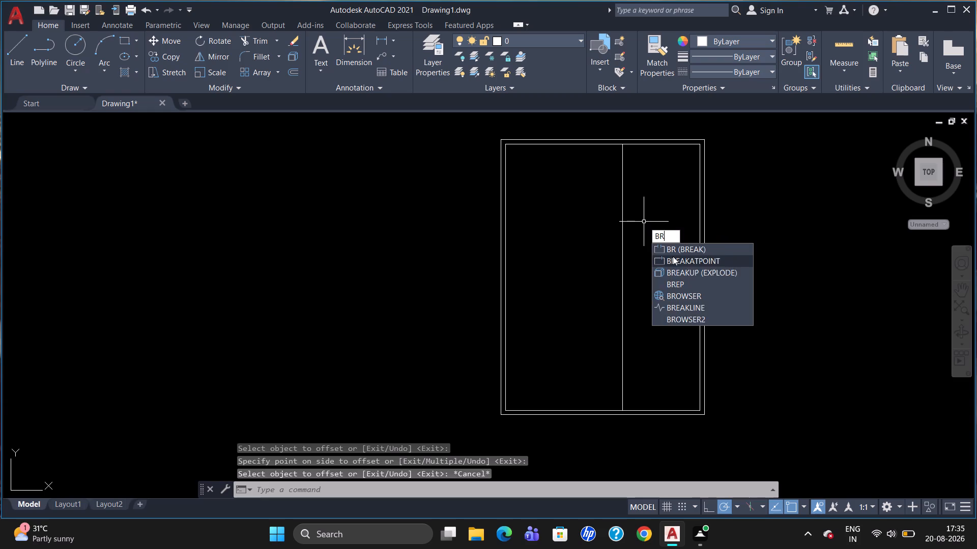
pyautogui.click(673, 256)
pyautogui.click(656, 144)
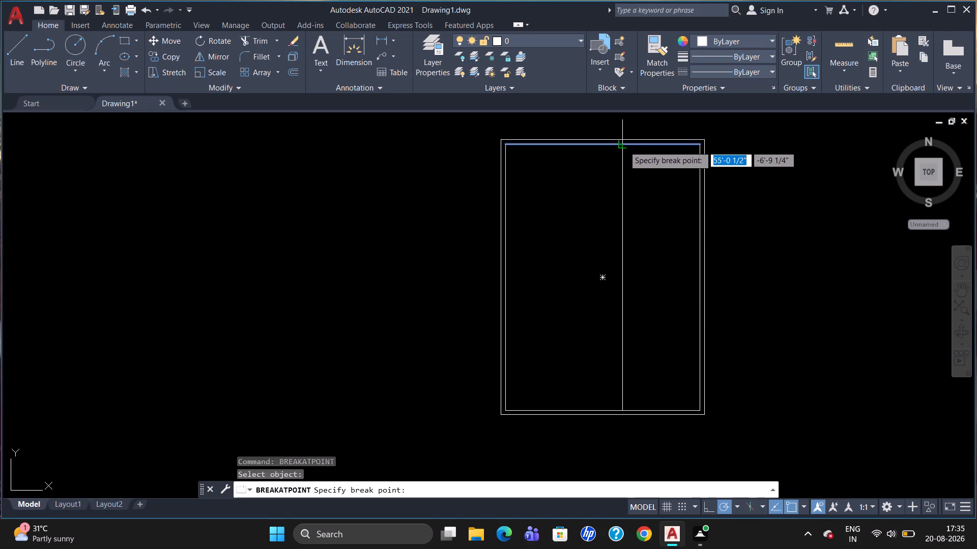
pyautogui.click(624, 146)
# Offset the inner top wall line of the right-hand bay 12'6" downward.
pyautogui.press('o')
pyautogui.press('Return')
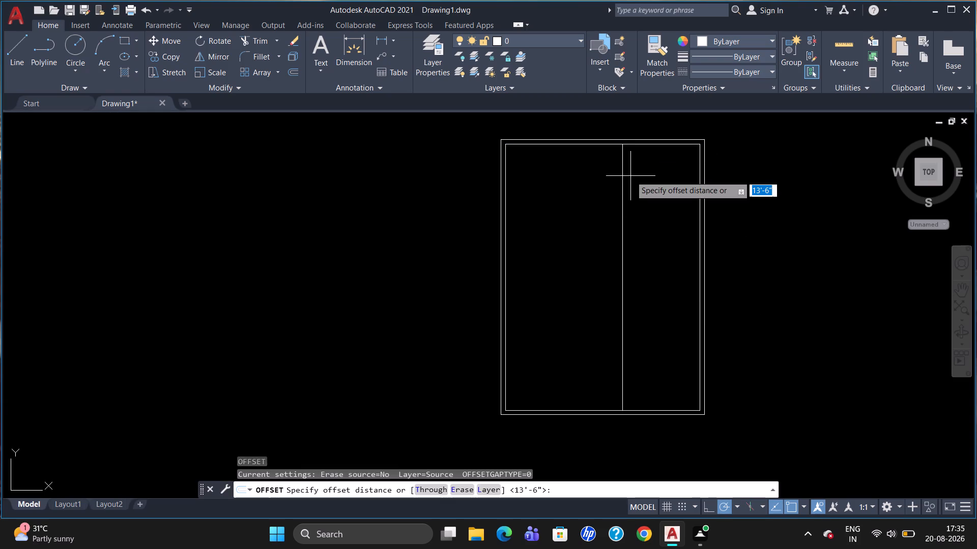
pyautogui.write('12\'6"')
pyautogui.press('Return')
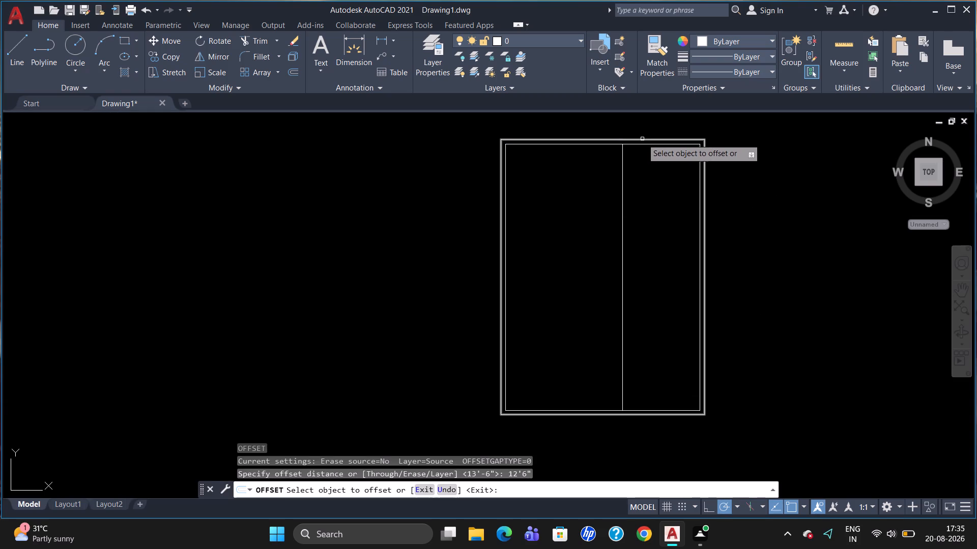
pyautogui.click(643, 144)
pyautogui.click(649, 177)
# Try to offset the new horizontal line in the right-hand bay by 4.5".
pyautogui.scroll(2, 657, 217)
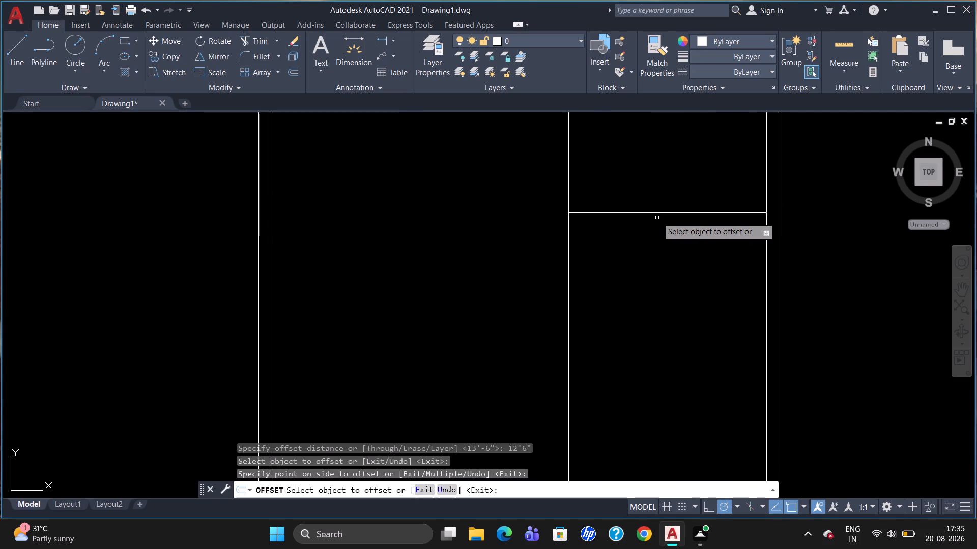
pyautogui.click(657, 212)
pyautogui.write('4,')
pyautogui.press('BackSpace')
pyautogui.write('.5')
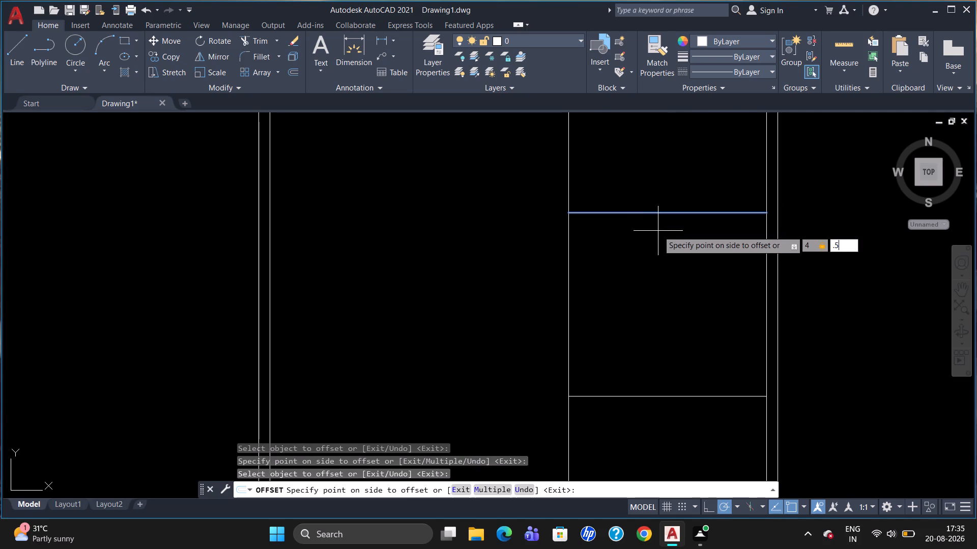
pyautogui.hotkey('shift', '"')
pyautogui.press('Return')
# Offset the horizontal line in the right-hand bay 4.5" downward to give the partition its thickness.
pyautogui.scroll(-2, 660, 236)
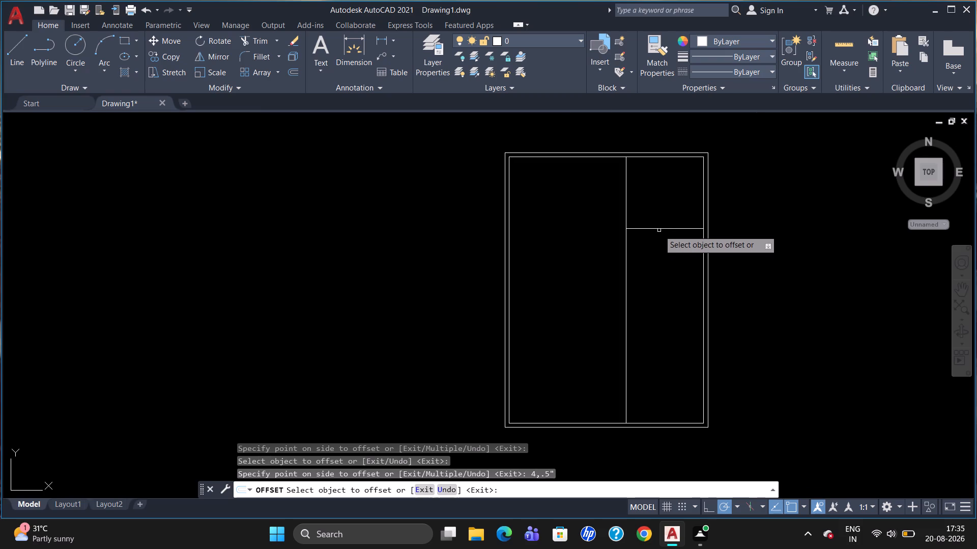
pyautogui.click(659, 229)
pyautogui.write('4.5')
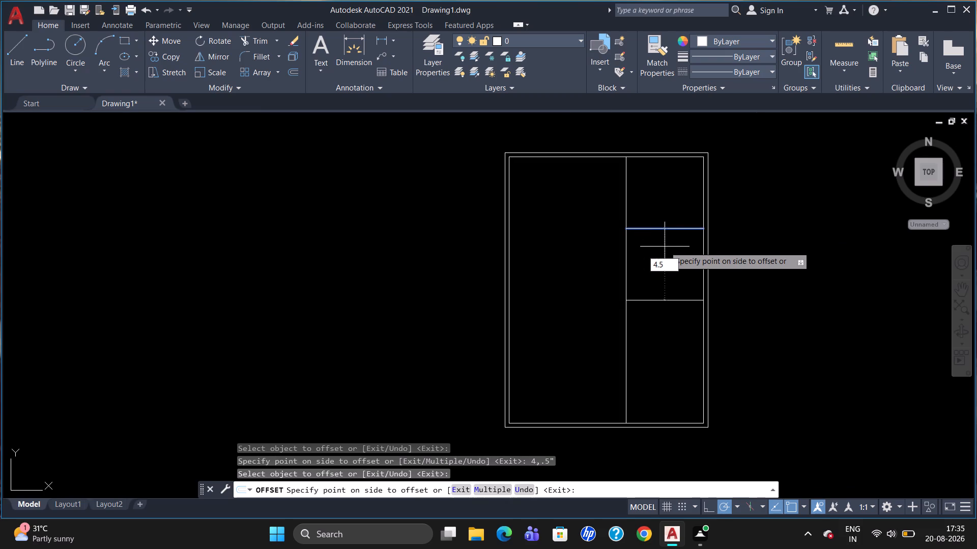
pyautogui.hotkey('shift', '"')
pyautogui.press('Return')
# Add a second horizontal partition in the right-hand bay by offsetting the first one's lower line 12' downward, with 4.5" thickness.
pyautogui.scroll(2, 665, 247)
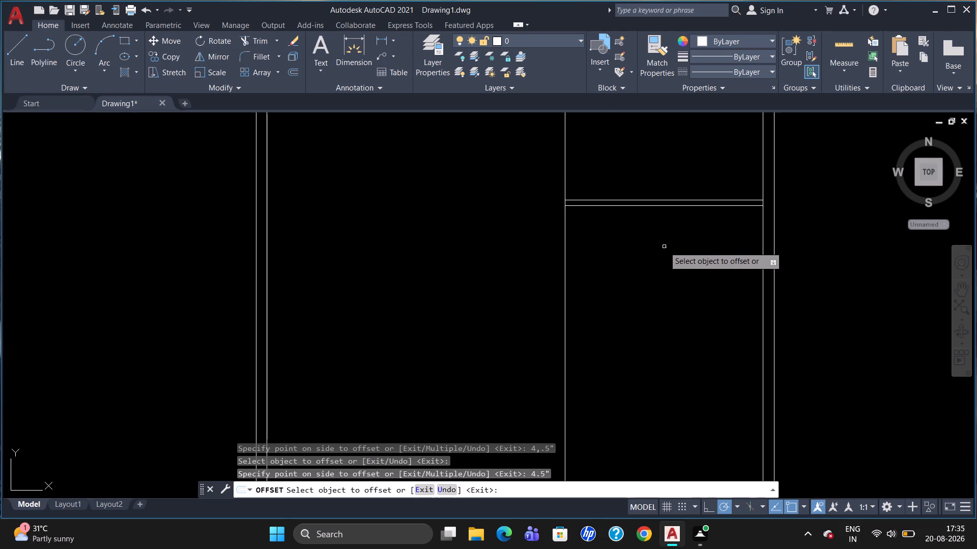
pyautogui.click(662, 204)
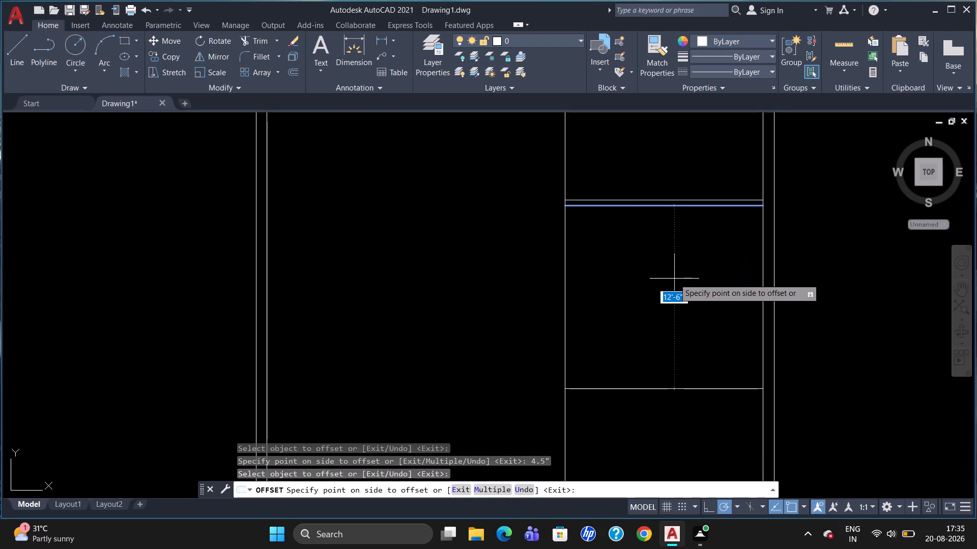
pyautogui.write("12'")
pyautogui.press('Return')
pyautogui.scroll(-3, 676, 289)
pyautogui.scroll(1, 664, 373)
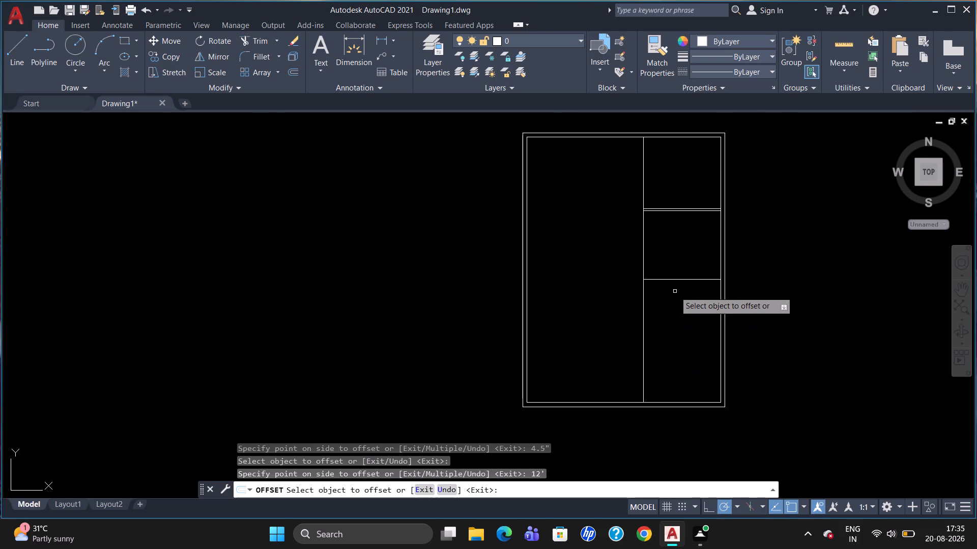
pyautogui.click(677, 280)
pyautogui.press('4')
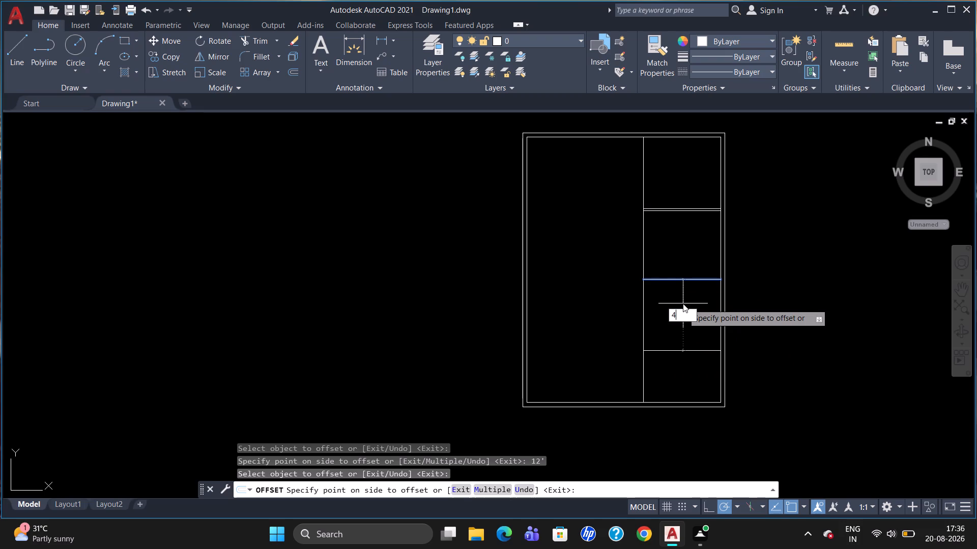
pyautogui.write('.5"')
pyautogui.press('Return')
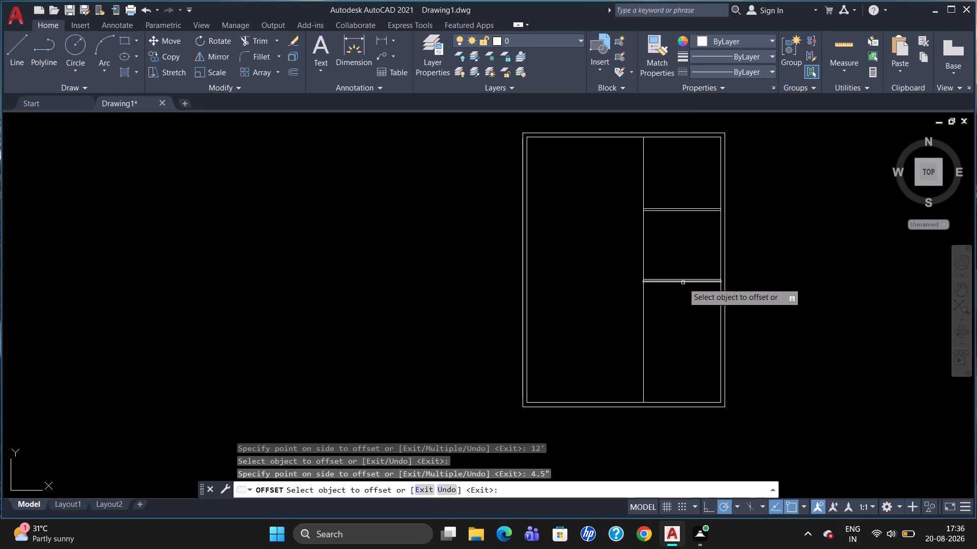
# Add a third horizontal partition in the right-hand bay by offsetting the second one's lower line 4'6" downward, with 4.5" thickness.
pyautogui.click(683, 282)
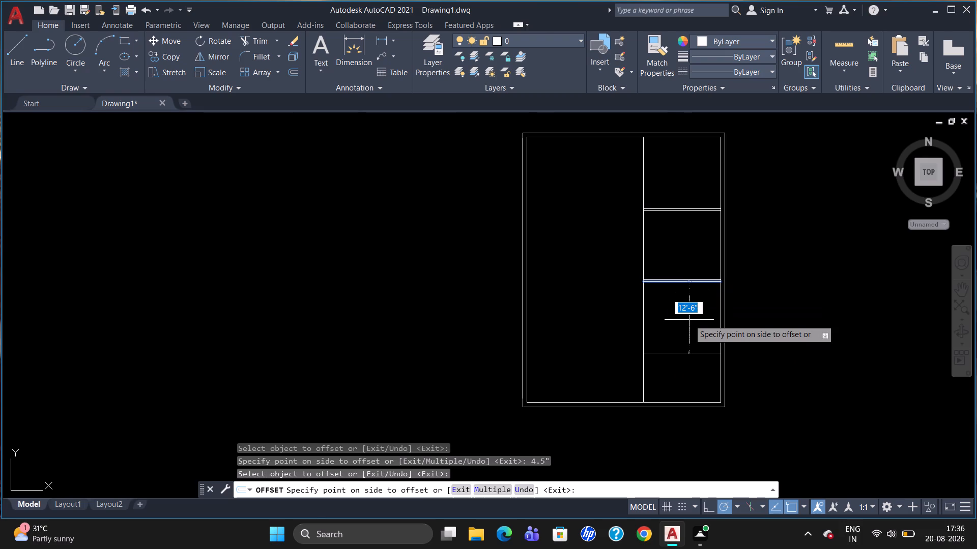
pyautogui.write('4\'6"')
pyautogui.press('Return')
pyautogui.click(688, 306)
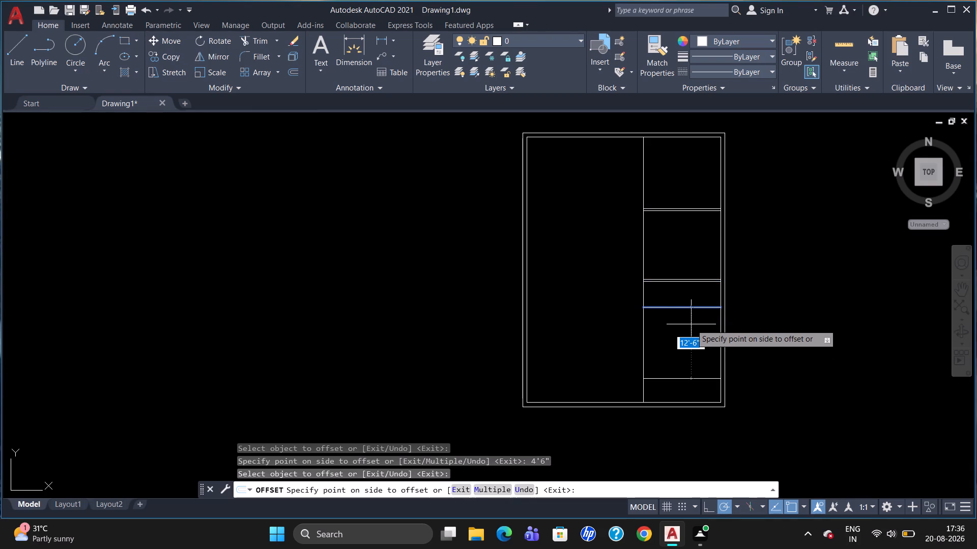
pyautogui.write('4.5"')
pyautogui.press('Return')
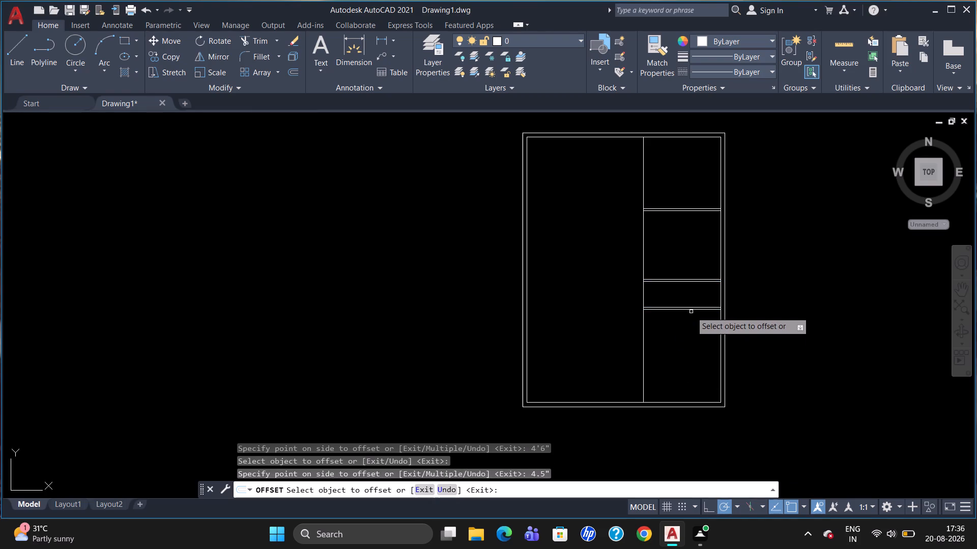
# Offset the third partition's lower line in the right-hand bay 10'6.5" downward.
pyautogui.click(691, 310)
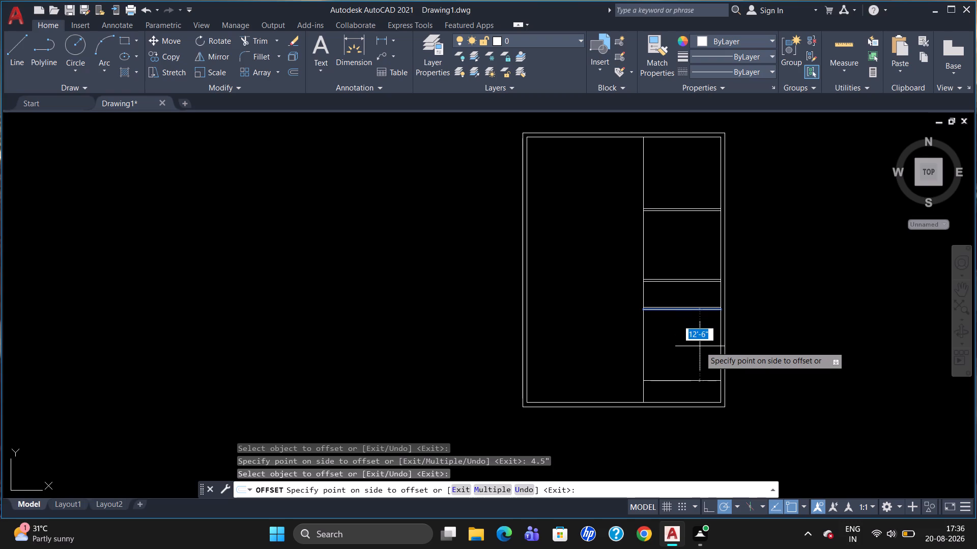
pyautogui.write('10\'6.5"')
pyautogui.press('Return')
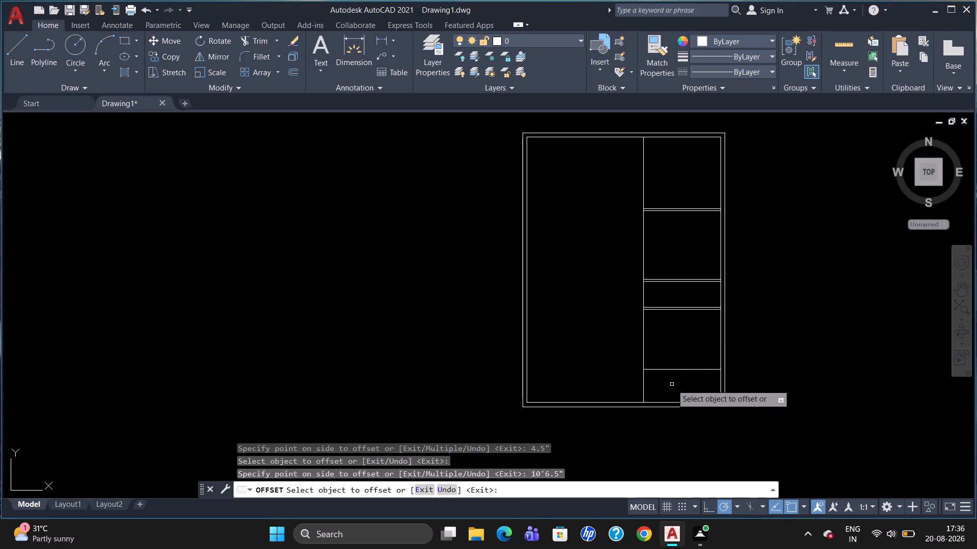
# Check the distance from the lowest partition line to the inner bottom wall line with a temporary linear dimension, and delete it.
pyautogui.scroll(2, 676, 391)
pyautogui.scroll(-1, 686, 385)
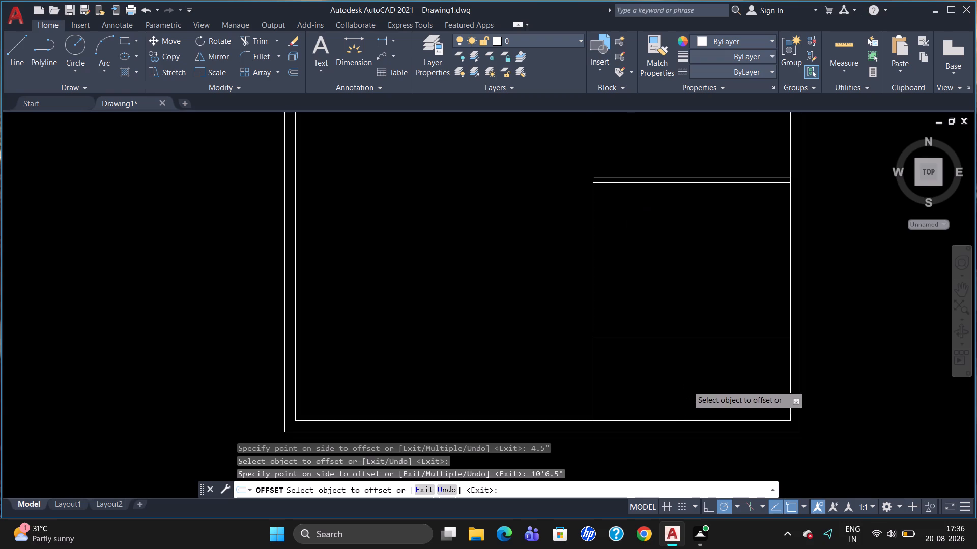
pyautogui.scroll(-1, 687, 385)
pyautogui.scroll(3, 697, 389)
pyautogui.scroll(-1, 642, 350)
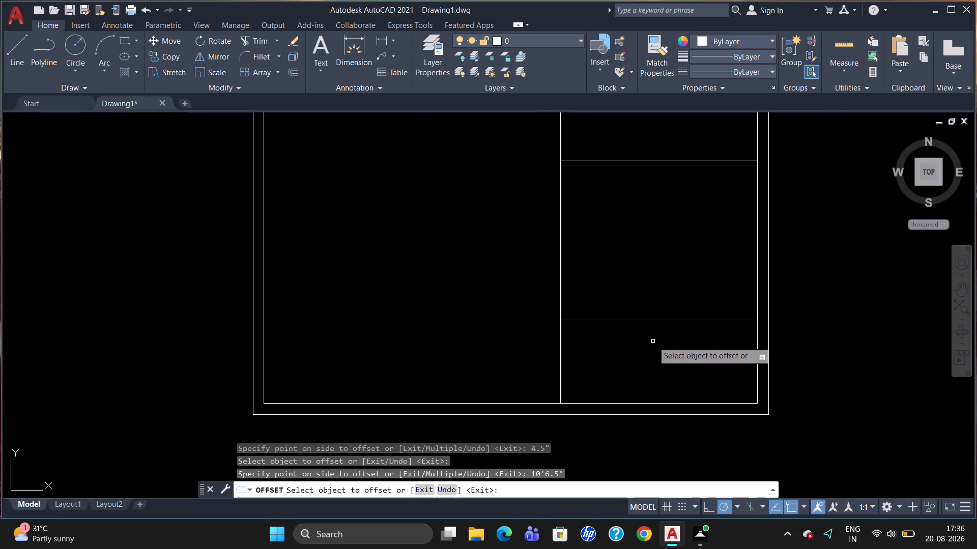
pyautogui.press('Escape')
pyautogui.write('dli')
pyautogui.press('Return')
pyautogui.click(659, 321)
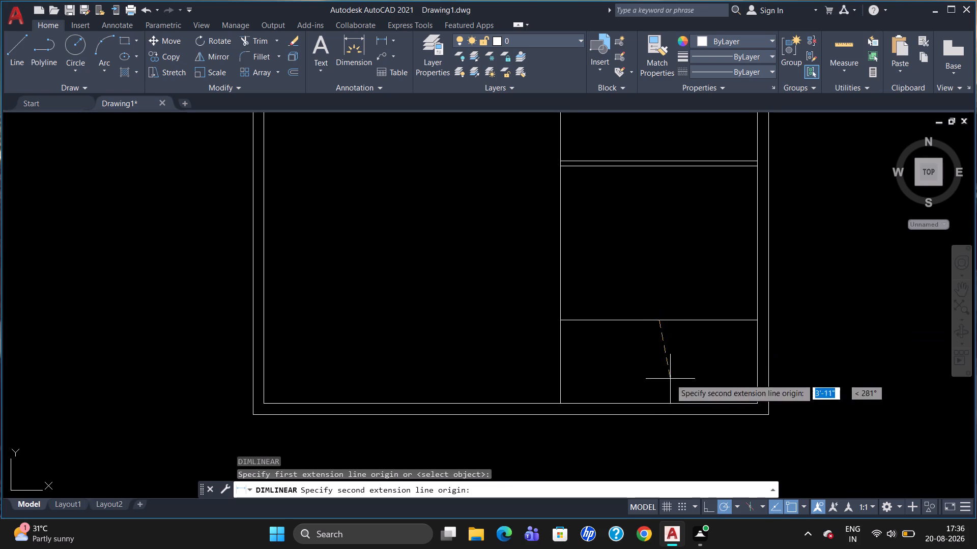
pyautogui.click(664, 405)
pyautogui.click(664, 404)
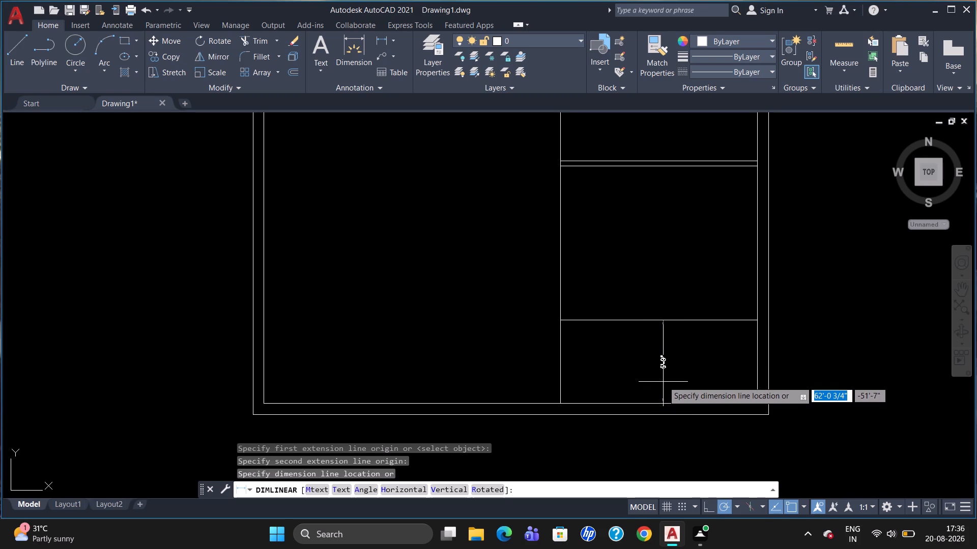
pyautogui.click(662, 369)
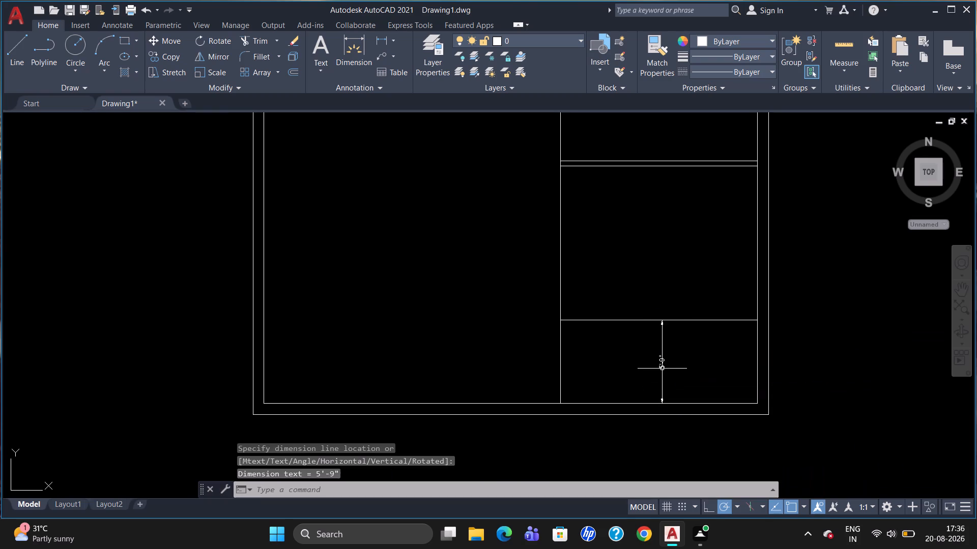
pyautogui.click(662, 362)
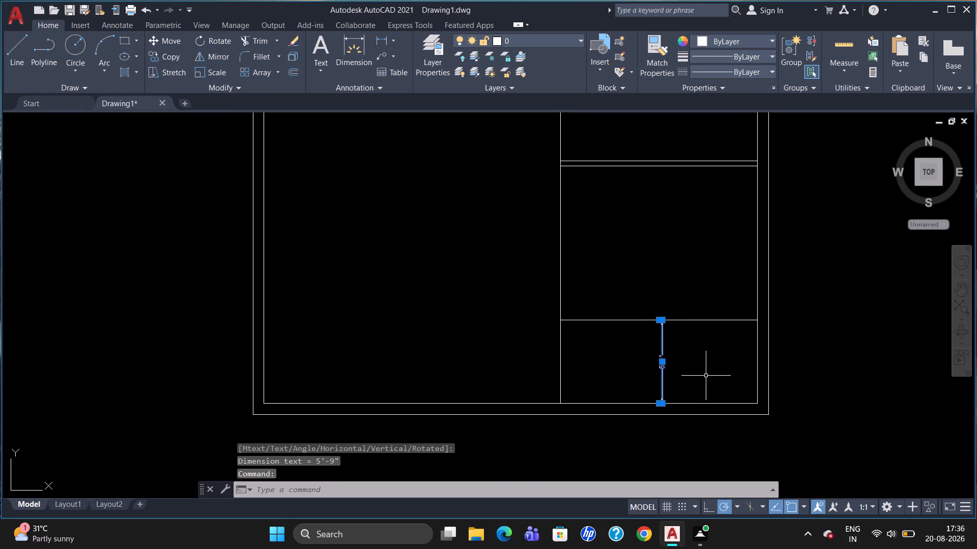
pyautogui.press('Delete')
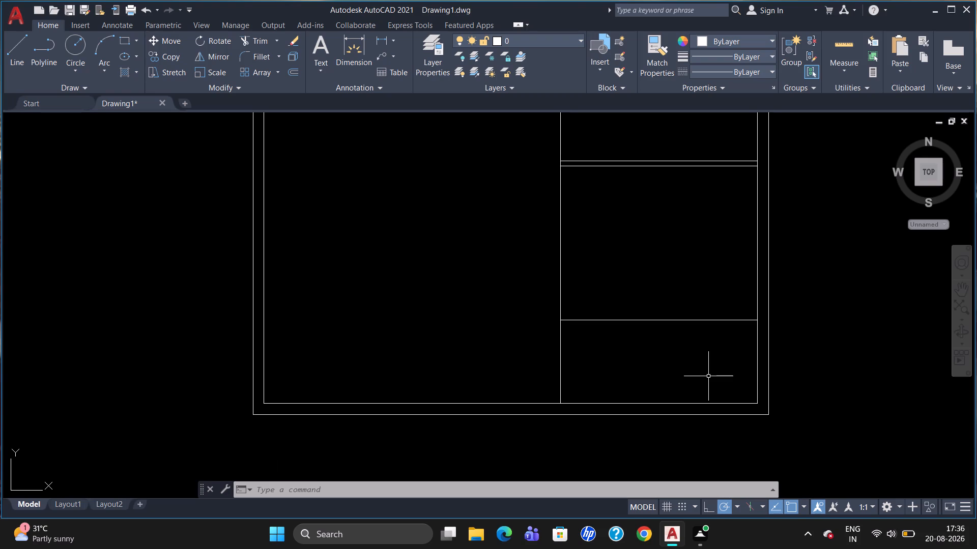
# Offset the lowest horizontal line in the right-hand bay 9" downward to give that wall its thickness.
pyautogui.press('o')
pyautogui.press('Return')
pyautogui.write('9"')
pyautogui.press('Return')
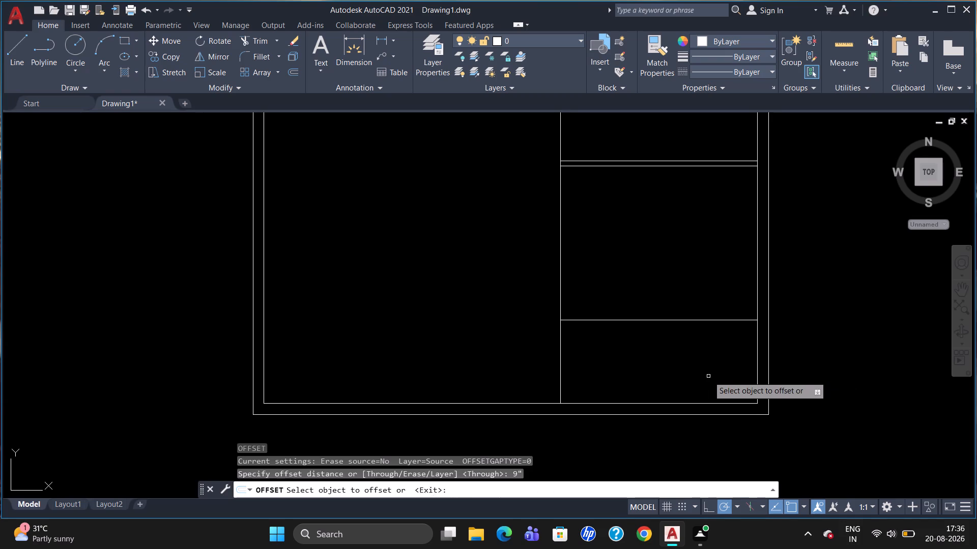
pyautogui.moveTo(676, 321); pyautogui.dragTo(679, 332)
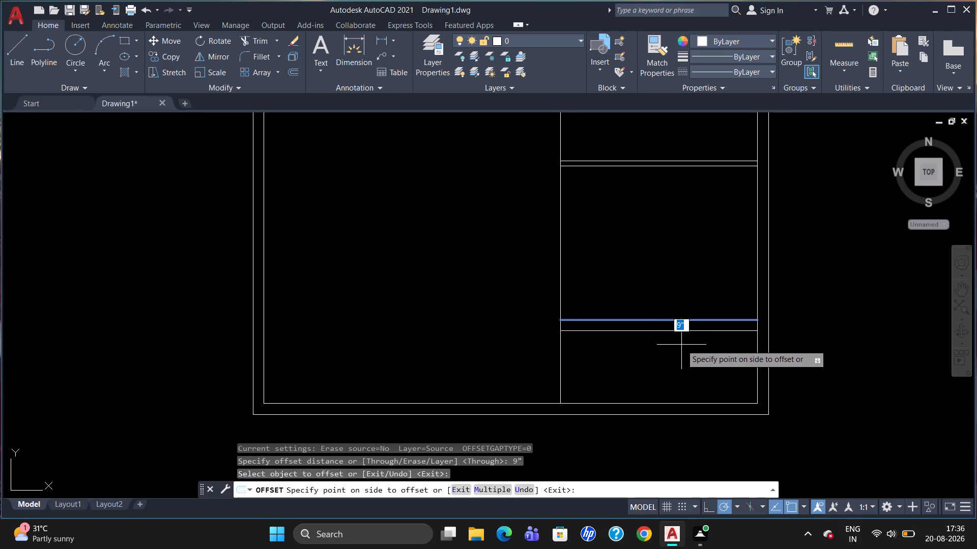
pyautogui.click(681, 344)
# Add a vertical partition by offsetting the inner left wall line 15'1" to the right, with 4.5" thickness.
pyautogui.scroll(-2, 625, 339)
pyautogui.scroll(4, 525, 265)
pyautogui.scroll(-4, 566, 264)
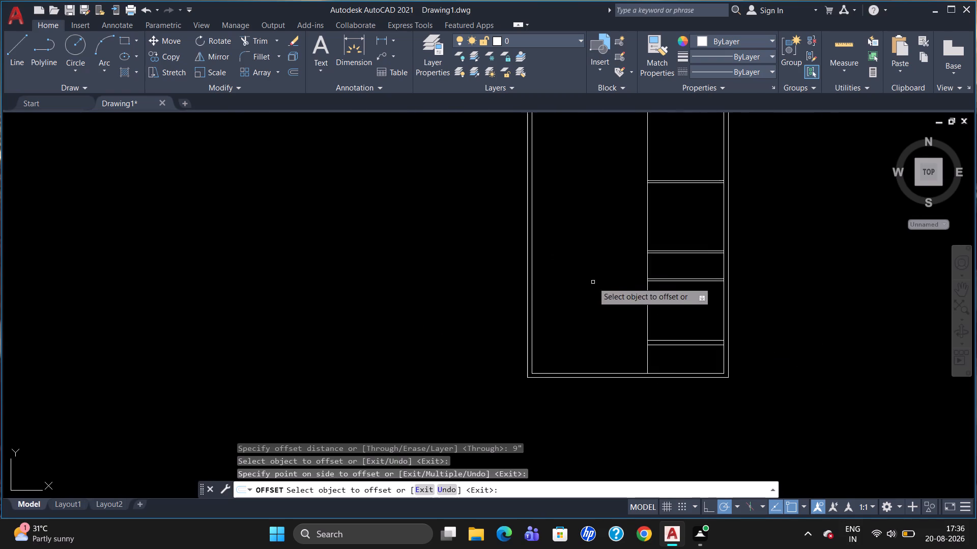
pyautogui.scroll(3, 565, 203)
pyautogui.scroll(-4, 594, 238)
pyautogui.scroll(2, 596, 190)
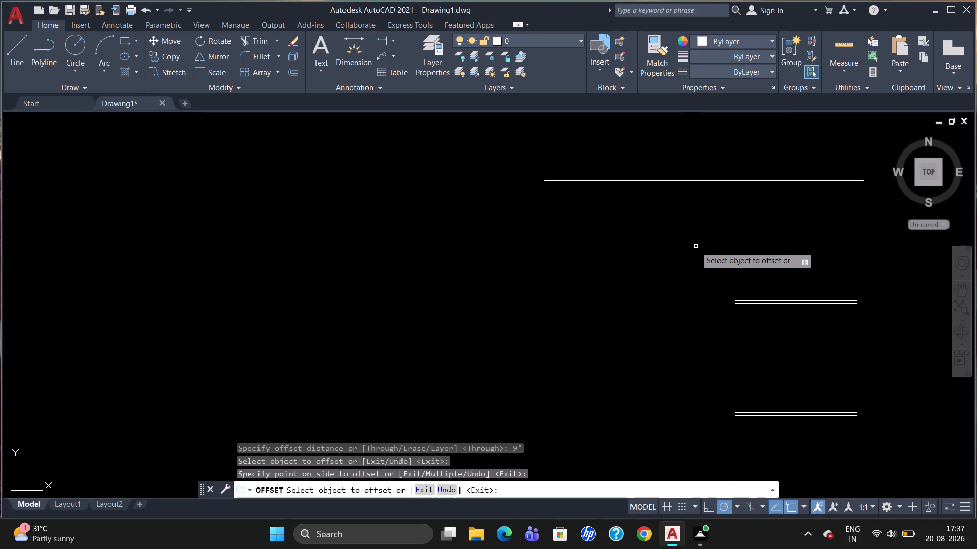
pyautogui.click(552, 267)
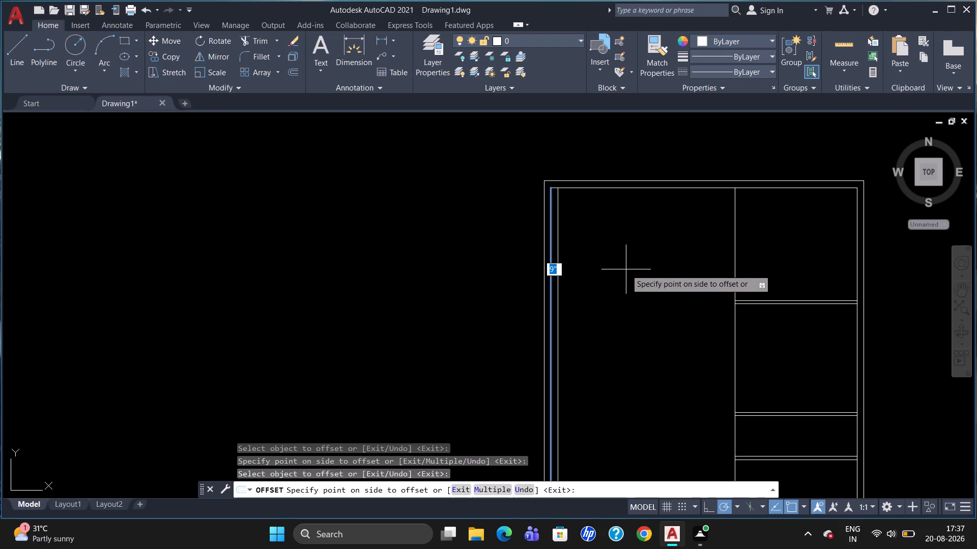
pyautogui.write("15'")
pyautogui.write('1"')
pyautogui.press('Return')
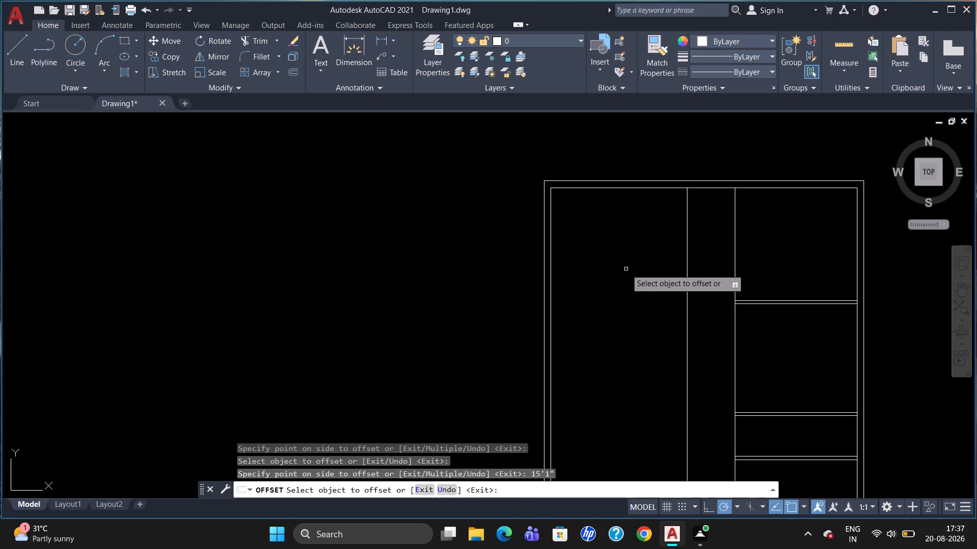
pyautogui.click(686, 267)
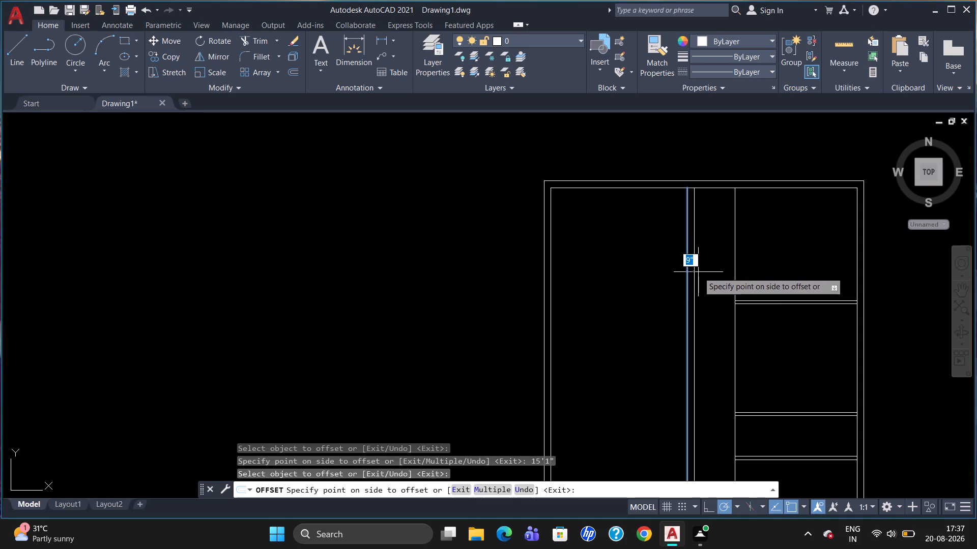
pyautogui.write('4.5"')
pyautogui.press('Return')
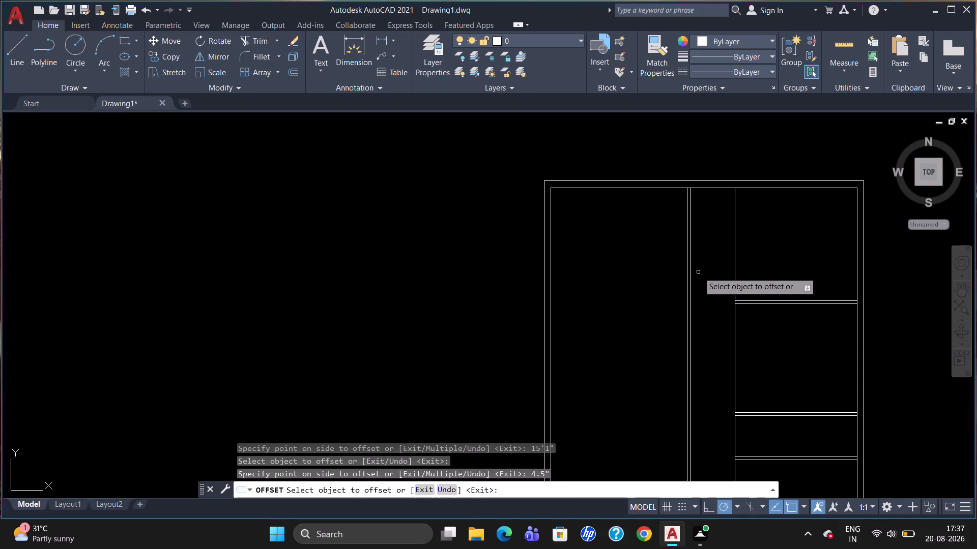
# Offset the vertical line bounding the right-hand bay 4.5" to the left to give the partition its thickness.
pyautogui.click(735, 290)
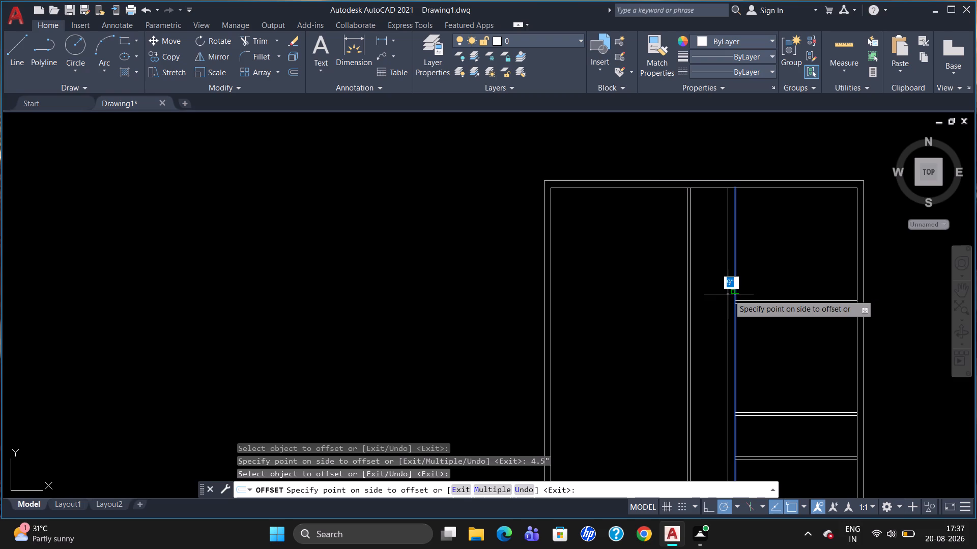
pyautogui.write('4.5"')
pyautogui.press('Return')
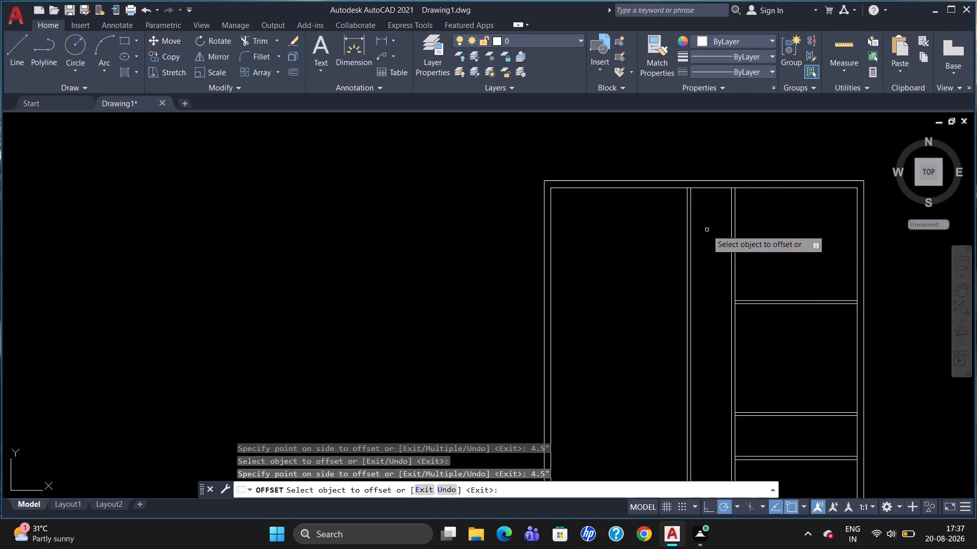
# Measure the clear width between the two vertical partitions near the inner top wall.
pyautogui.click(847, 69)
pyautogui.click(845, 89)
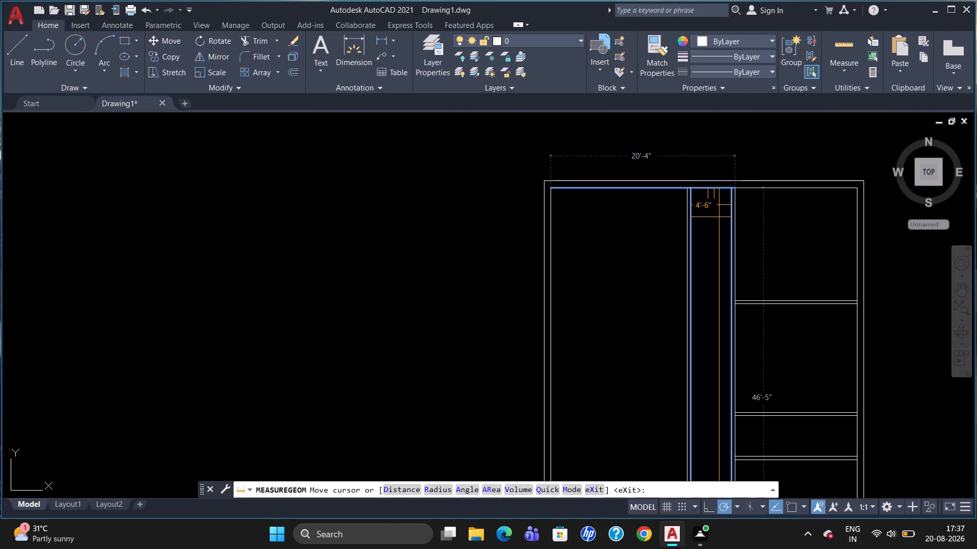
pyautogui.press('Escape')
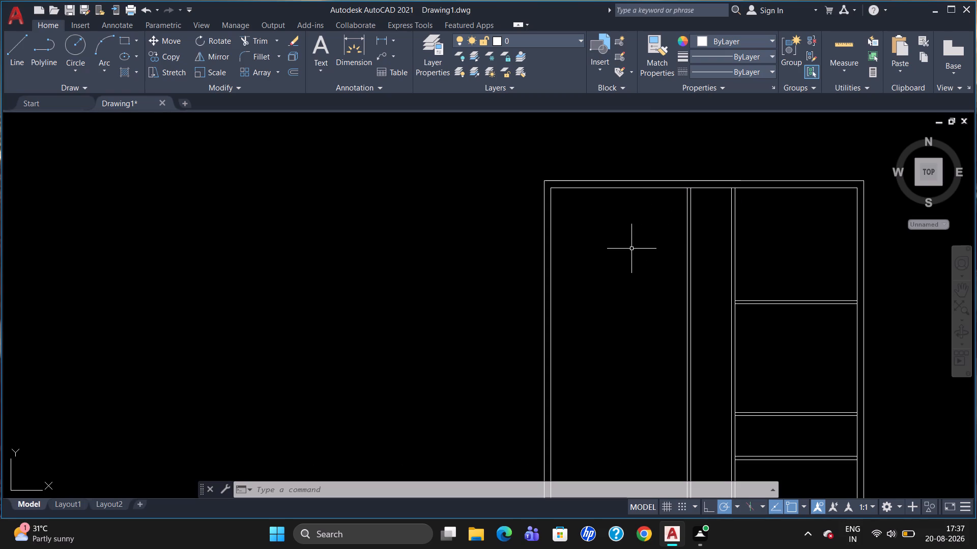
# Break the inner top wall line at the point where it meets the new vertical partition's left line.
pyautogui.write('br')
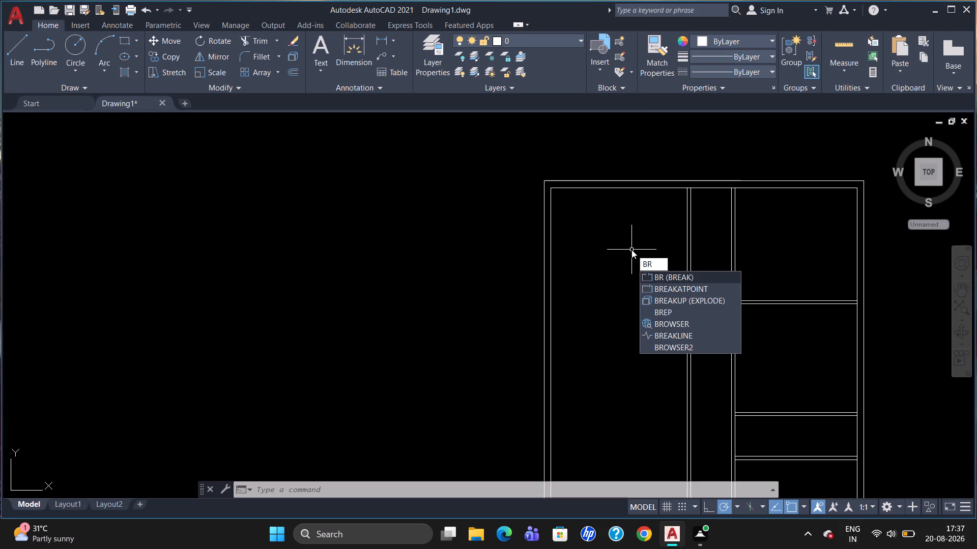
pyautogui.click(652, 290)
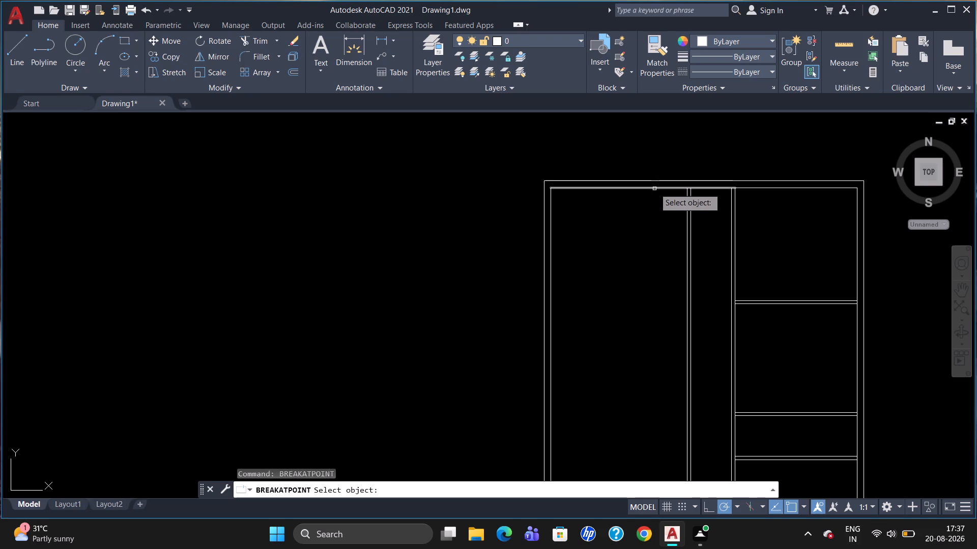
pyautogui.click(654, 188)
pyautogui.click(683, 190)
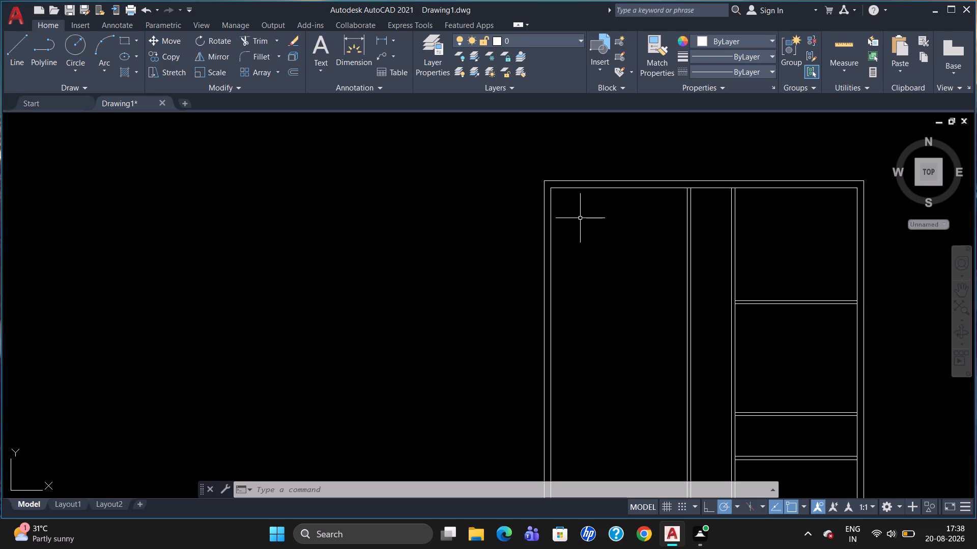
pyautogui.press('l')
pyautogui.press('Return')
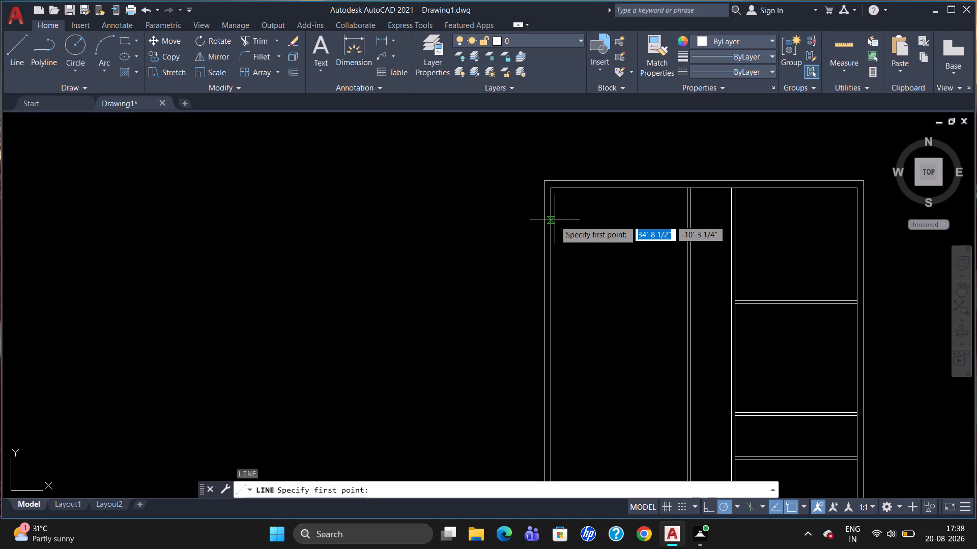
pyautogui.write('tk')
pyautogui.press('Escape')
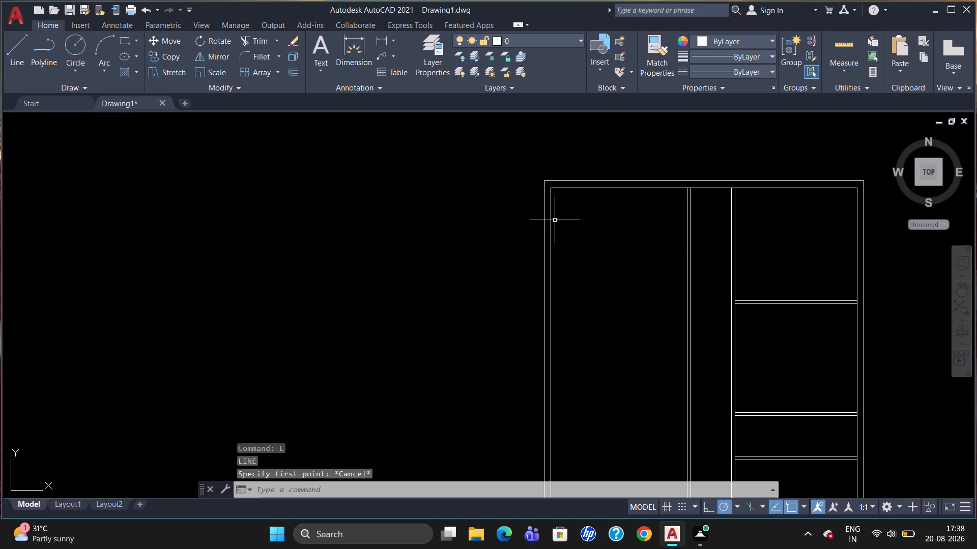
# Offset the inner top wall line of the left-hand bay 3'6" downward.
pyautogui.press('o')
pyautogui.press('Return')
pyautogui.press('3')
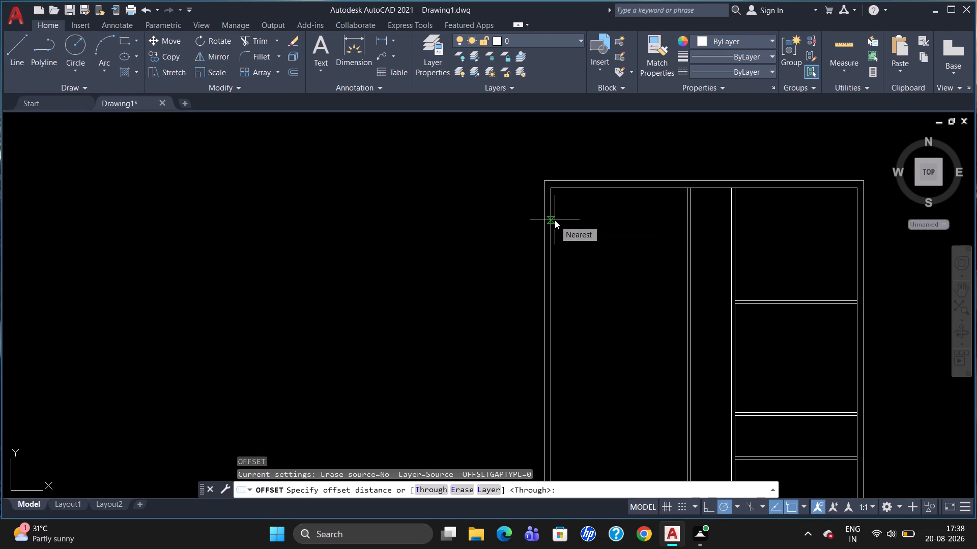
pyautogui.press("'")
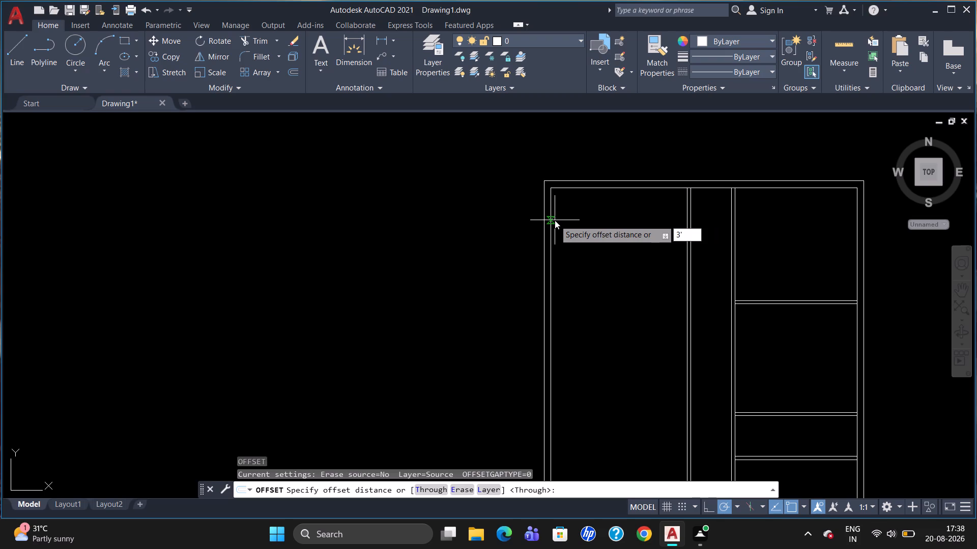
pyautogui.write('6"')
pyautogui.press('Return')
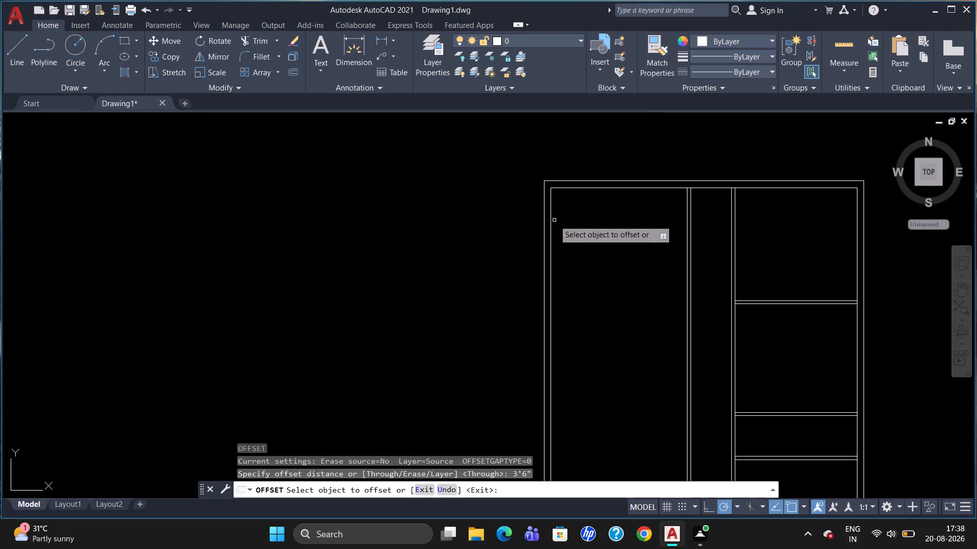
pyautogui.click(572, 188)
pyautogui.click(577, 217)
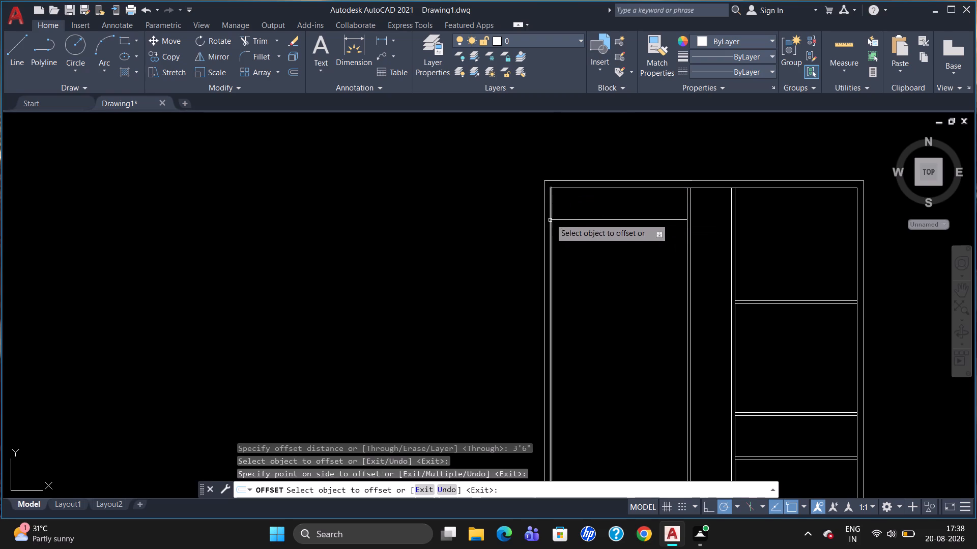
# Break the inner left wall line at the point where it meets the new horizontal line below the top wall.
pyautogui.write('br')
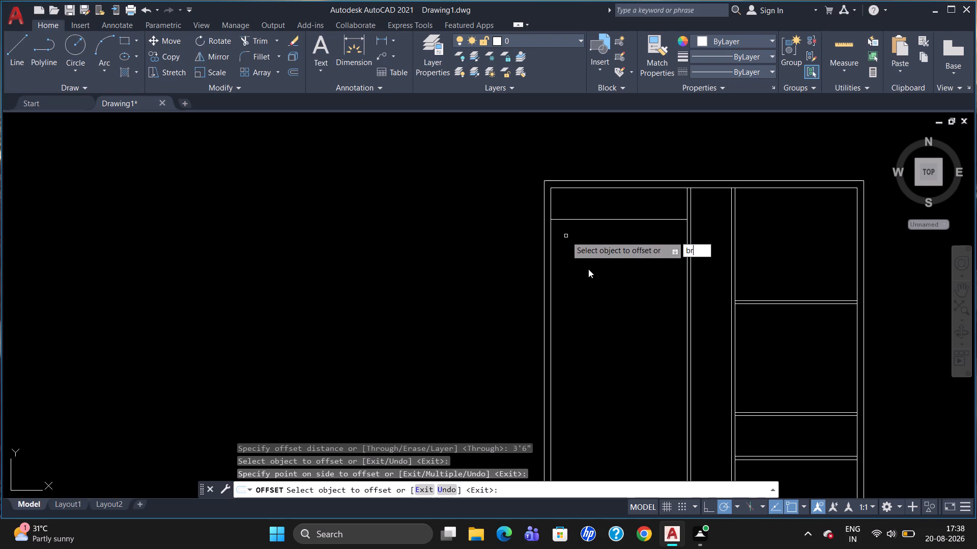
pyautogui.press('Escape')
pyautogui.press('b')
pyautogui.press('r')
pyautogui.click(624, 305)
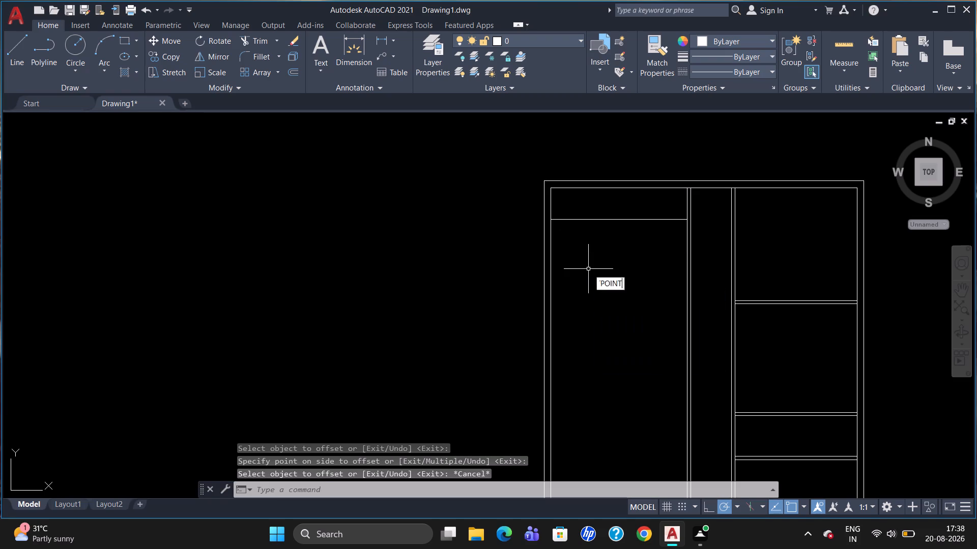
pyautogui.click(551, 208)
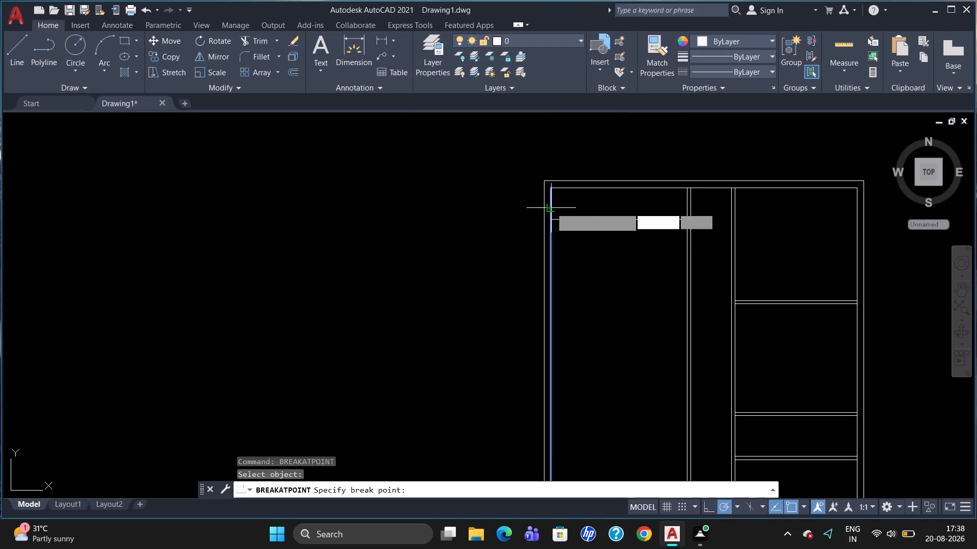
pyautogui.click(549, 217)
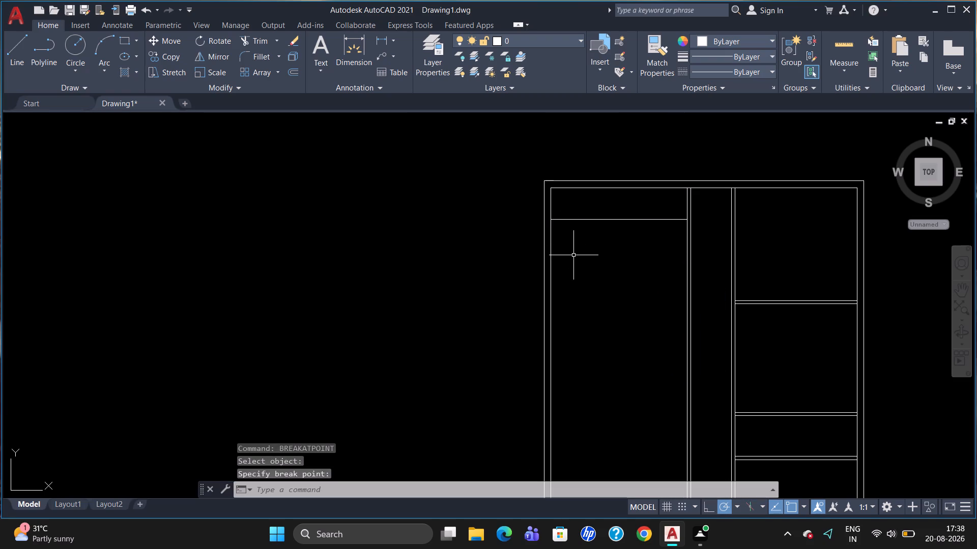
# Offset the inner top wall line of the left-hand bay 3" downward.
pyautogui.press('o')
pyautogui.press('Return')
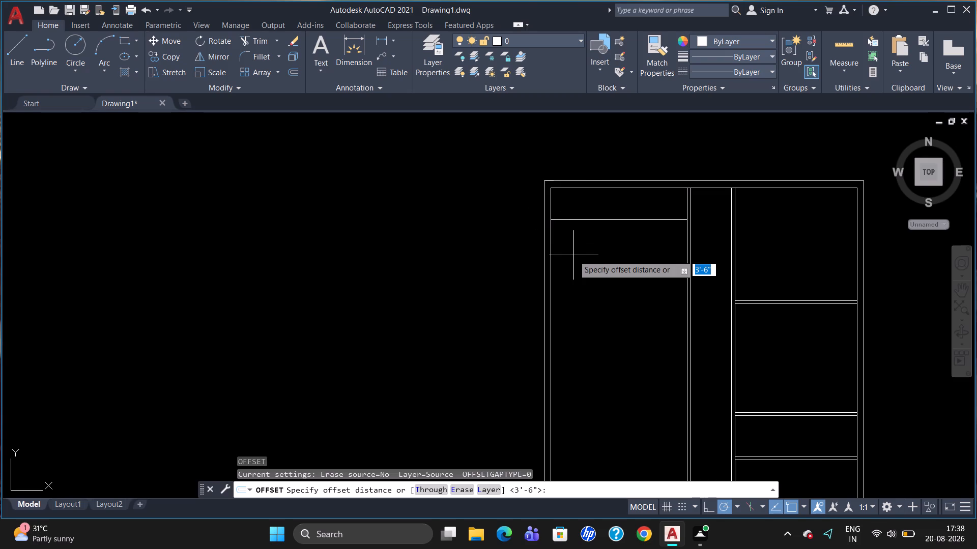
pyautogui.press('3')
pyautogui.hotkey('shift', '"')
pyautogui.press('Return')
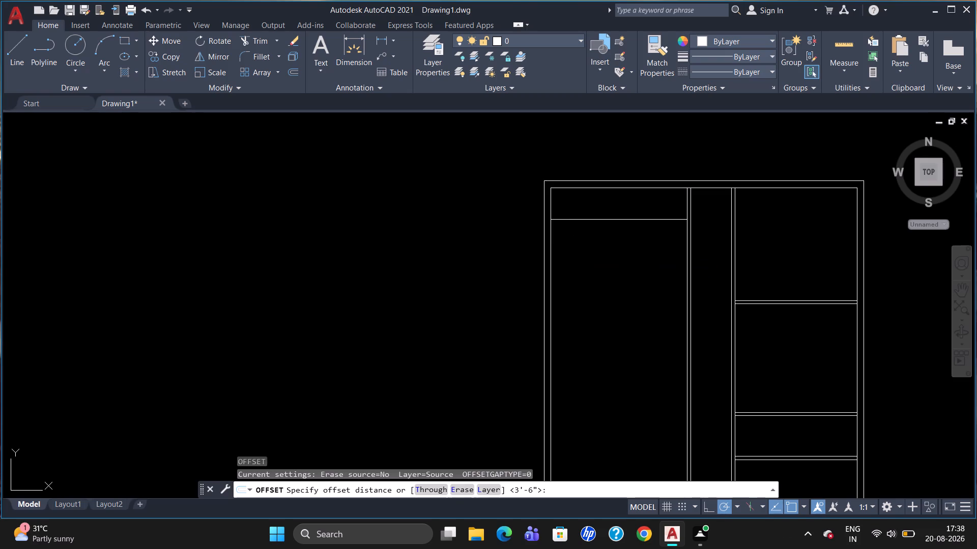
pyautogui.moveTo(572, 188); pyautogui.dragTo(573, 193)
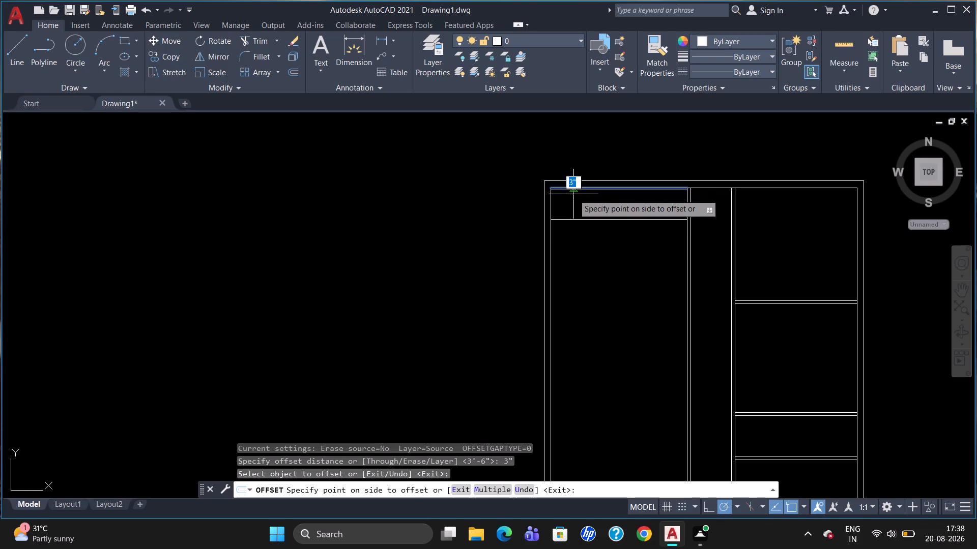
pyautogui.click(573, 194)
pyautogui.click(568, 188)
pyautogui.click(568, 196)
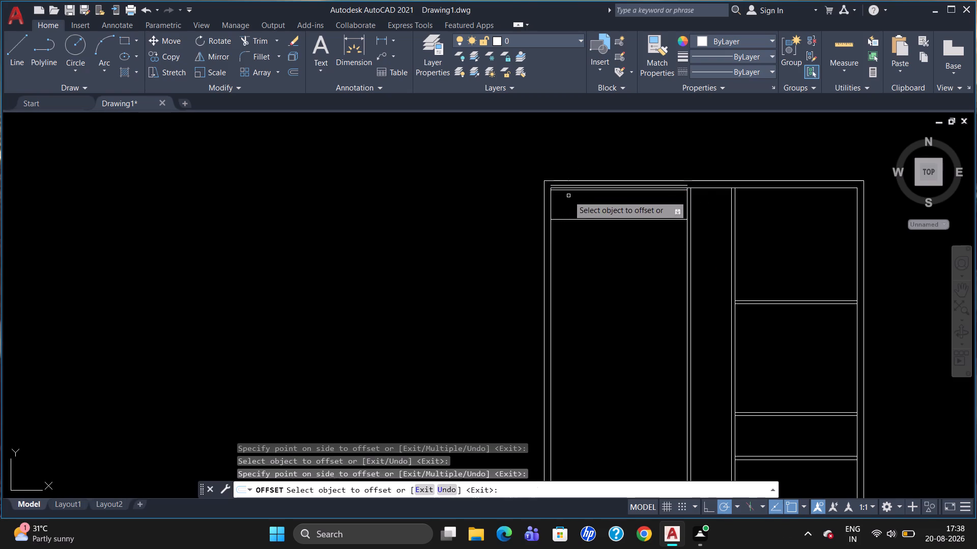
# Offset the short upper segment of the inner left wall line 3" to the right, into the bay.
pyautogui.click(550, 207)
pyautogui.click(555, 206)
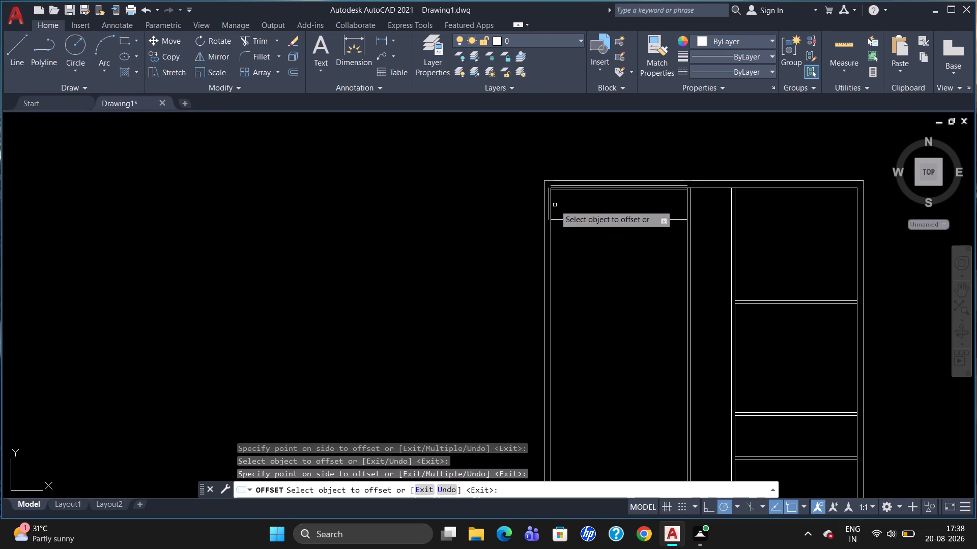
pyautogui.press('Escape')
pyautogui.scroll(2, 555, 205)
pyautogui.click(545, 208)
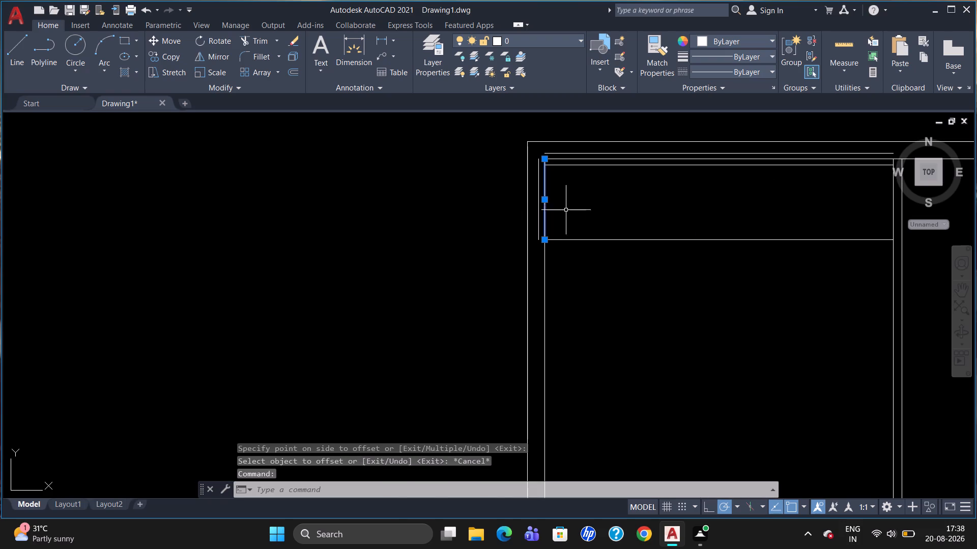
pyautogui.press('Escape')
pyautogui.press('o')
pyautogui.press('Return')
pyautogui.write('3"')
pyautogui.press('Return')
pyautogui.click(546, 208)
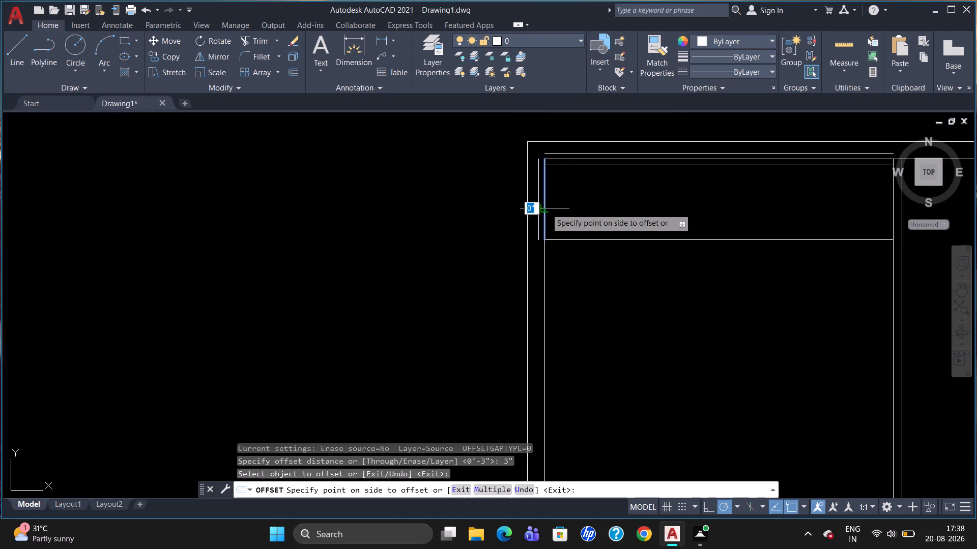
pyautogui.click(551, 208)
pyautogui.click(545, 206)
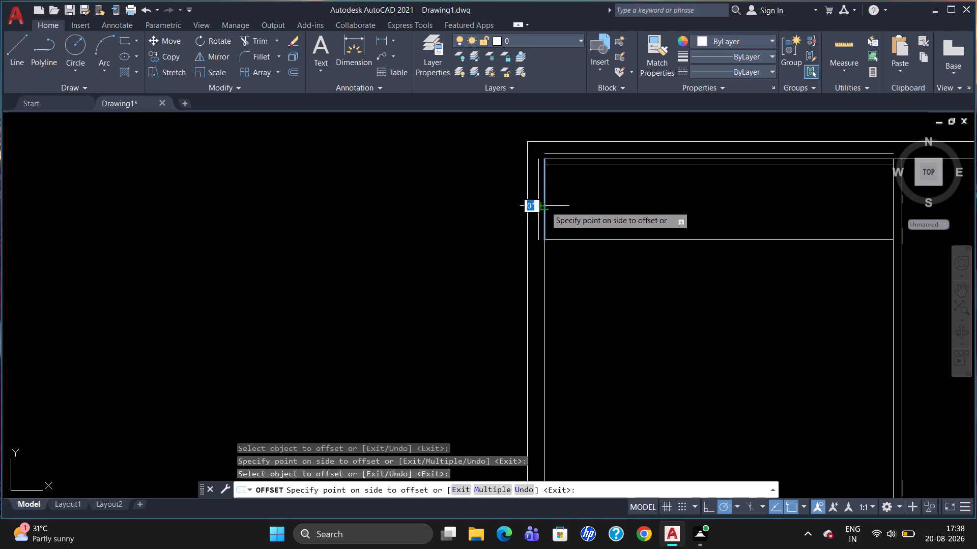
pyautogui.click(556, 207)
pyautogui.press('Escape')
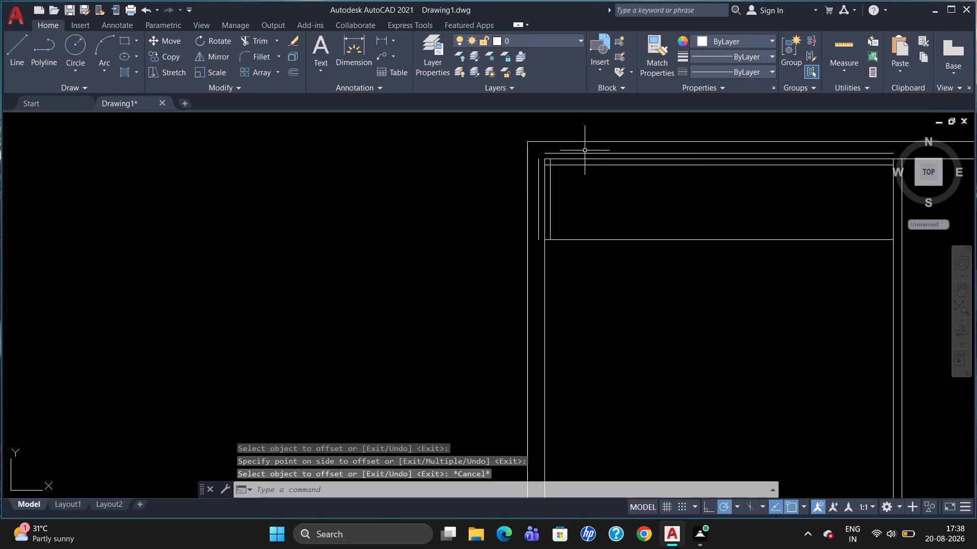
# Delete the stray 3" offset lines lying inside the thickness of the top and left outer walls.
pyautogui.click(585, 153)
pyautogui.click(539, 202)
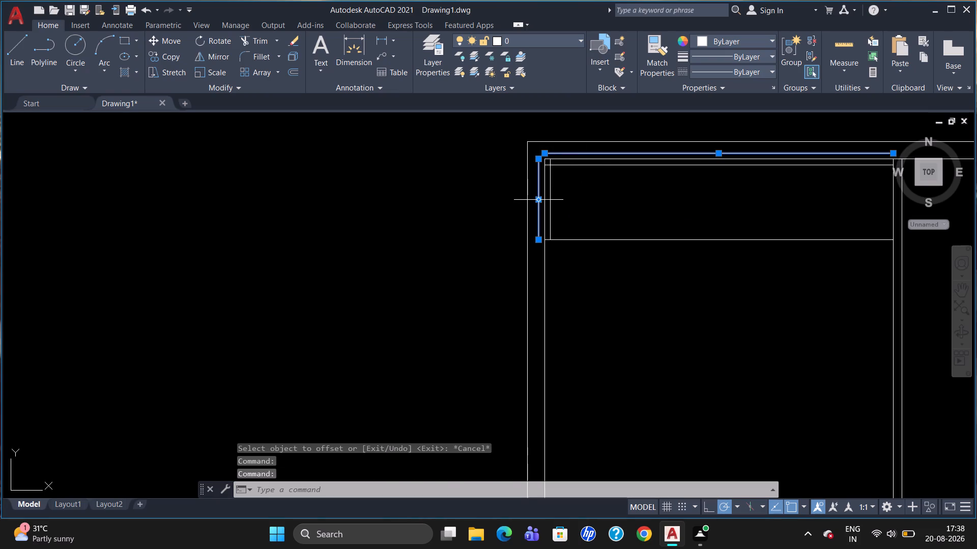
pyautogui.press('Delete')
pyautogui.scroll(-2, 633, 254)
pyautogui.scroll(1, 589, 241)
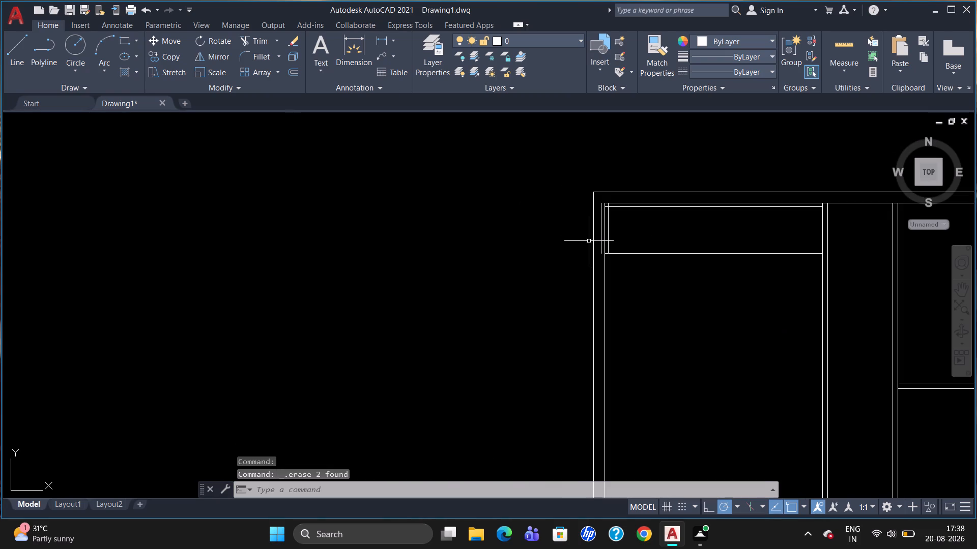
pyautogui.click(599, 231)
pyautogui.press('Delete')
# Offset the horizontal line across the left-hand bay 4.5" downward to give the partition its thickness.
pyautogui.scroll(-1, 679, 254)
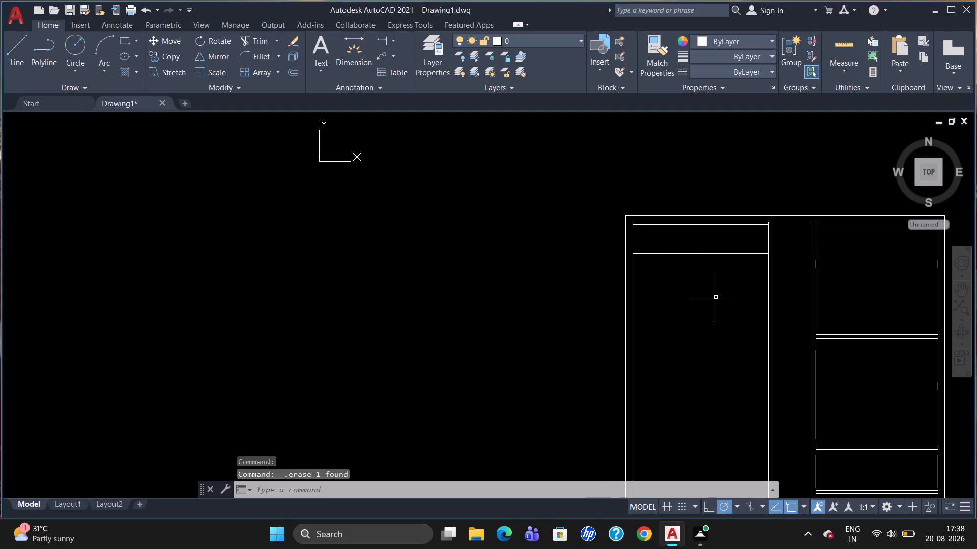
pyautogui.scroll(-1, 787, 312)
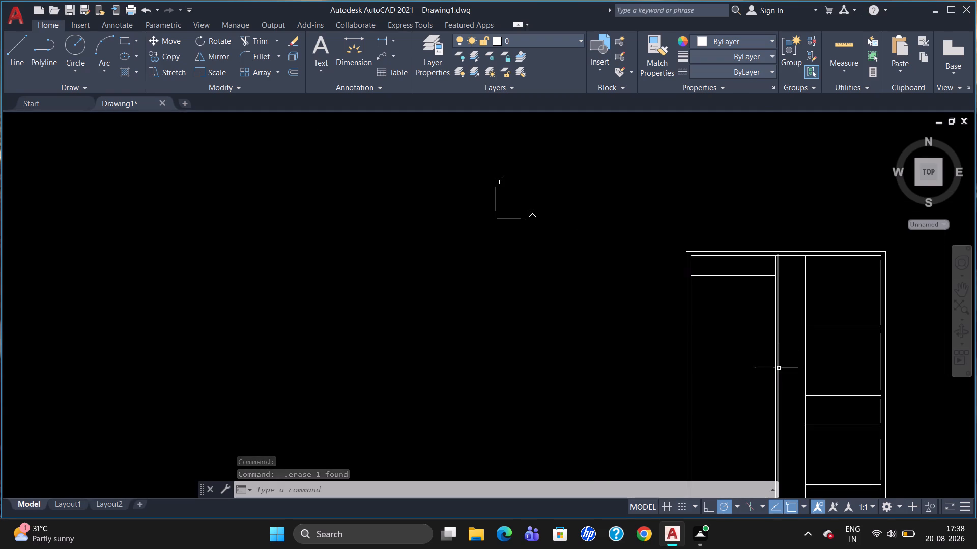
pyautogui.scroll(3, 779, 368)
pyautogui.scroll(-3, 752, 337)
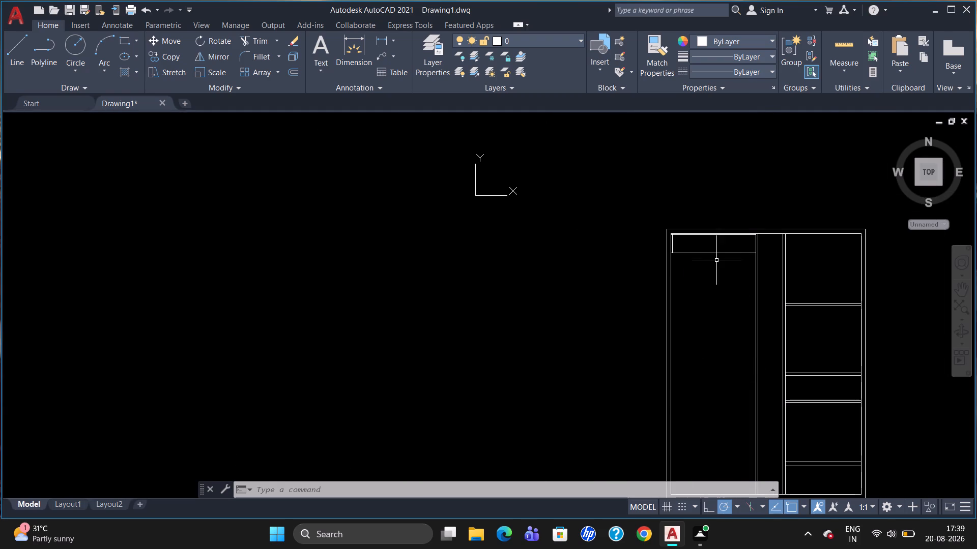
pyautogui.scroll(2, 719, 265)
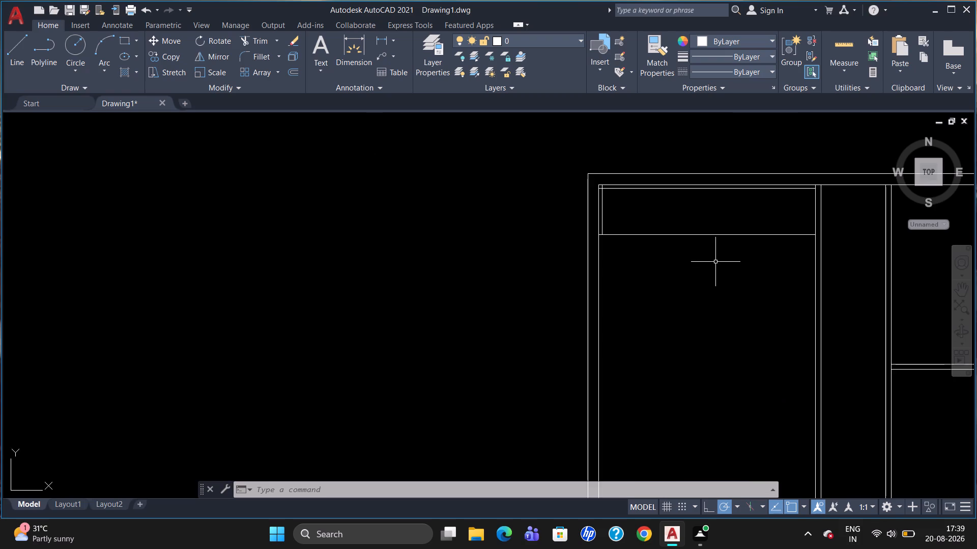
pyautogui.press('o')
pyautogui.press('Return')
pyautogui.write('4.5"')
pyautogui.press('Return')
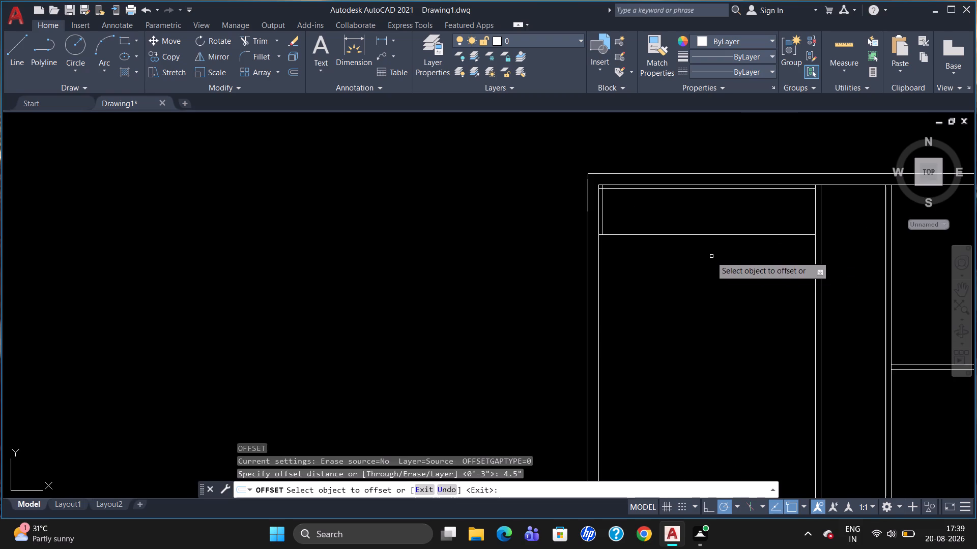
pyautogui.click(686, 234)
pyautogui.click(688, 259)
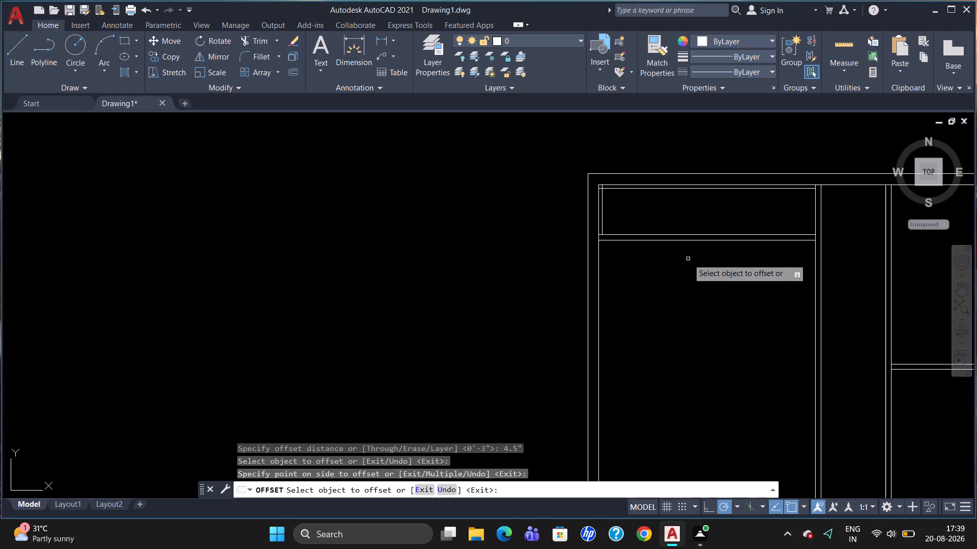
pyautogui.press('Escape')
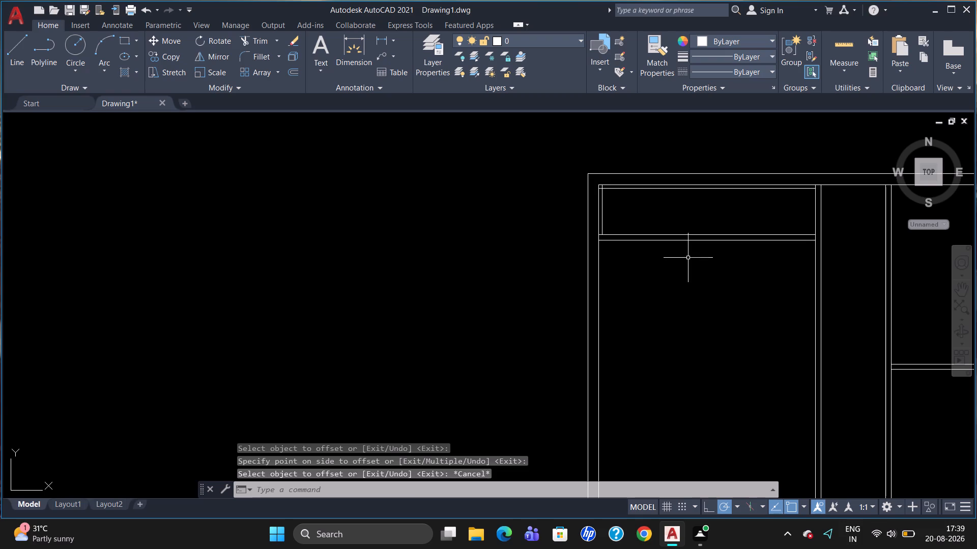
# Select the paired horizontal partition lines, short left wall lines and inner top wall lines around the narrow strip in the left-hand bay.
pyautogui.click(689, 242)
pyautogui.click(689, 241)
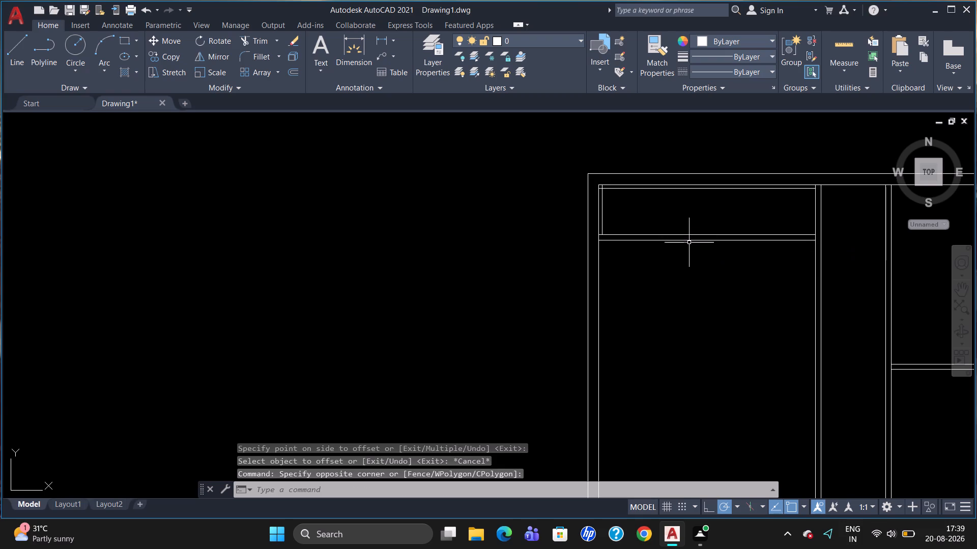
pyautogui.click(688, 240)
pyautogui.click(686, 234)
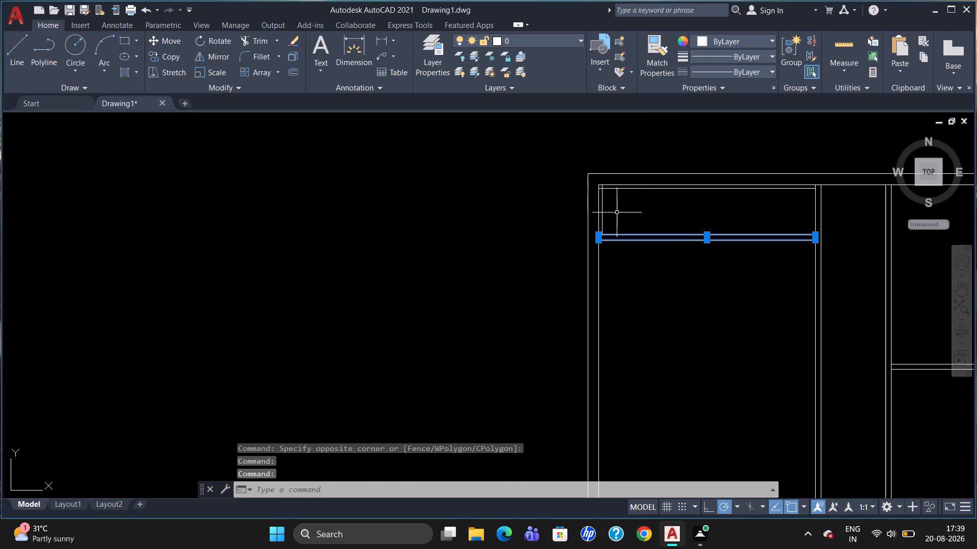
pyautogui.click(602, 212)
pyautogui.click(598, 212)
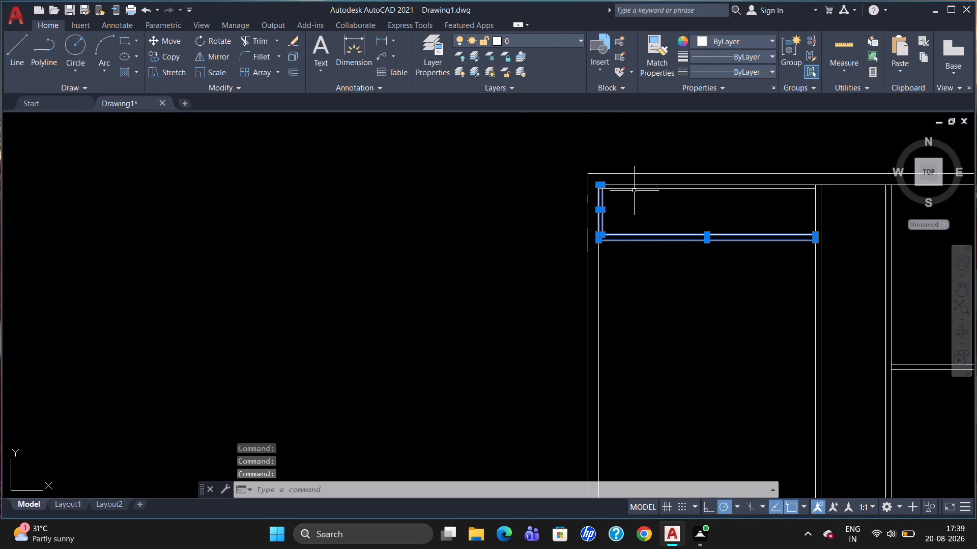
pyautogui.click(635, 190)
pyautogui.click(637, 186)
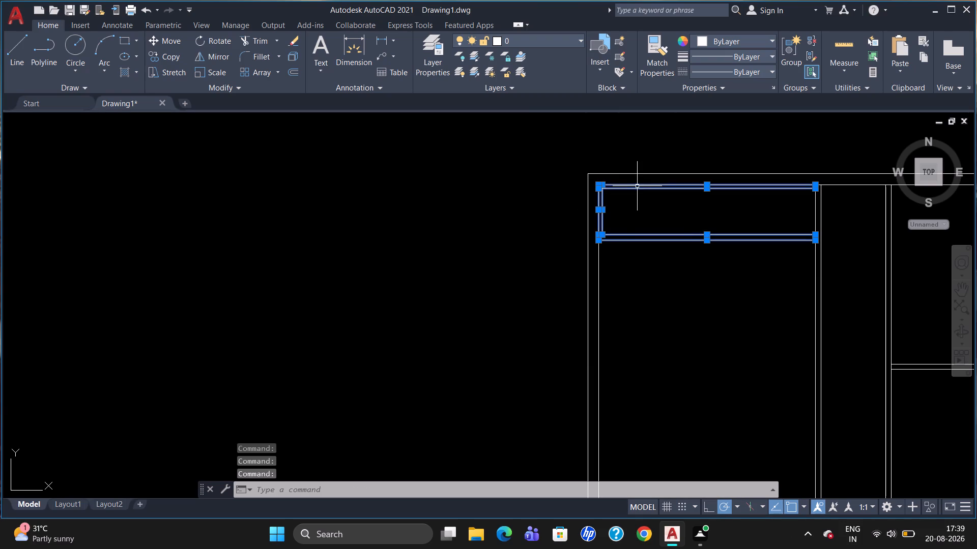
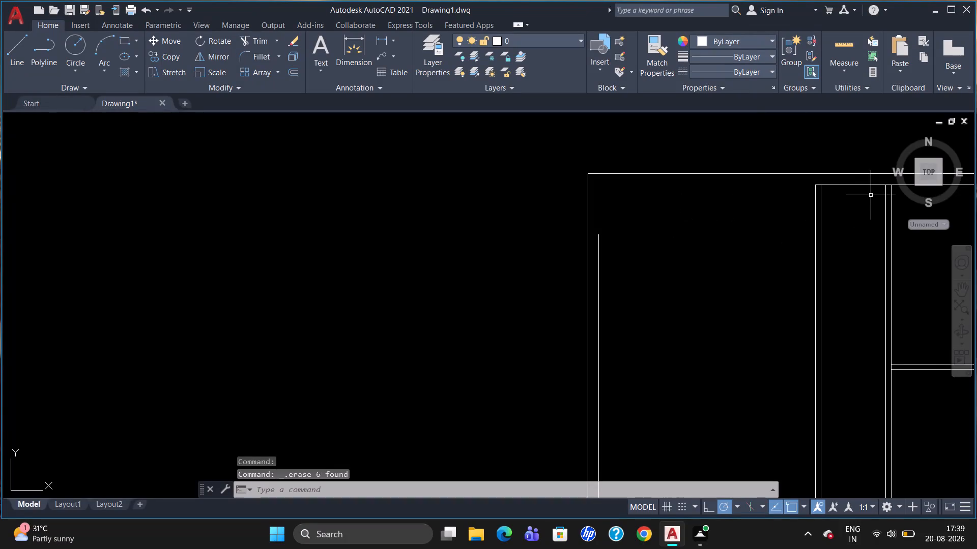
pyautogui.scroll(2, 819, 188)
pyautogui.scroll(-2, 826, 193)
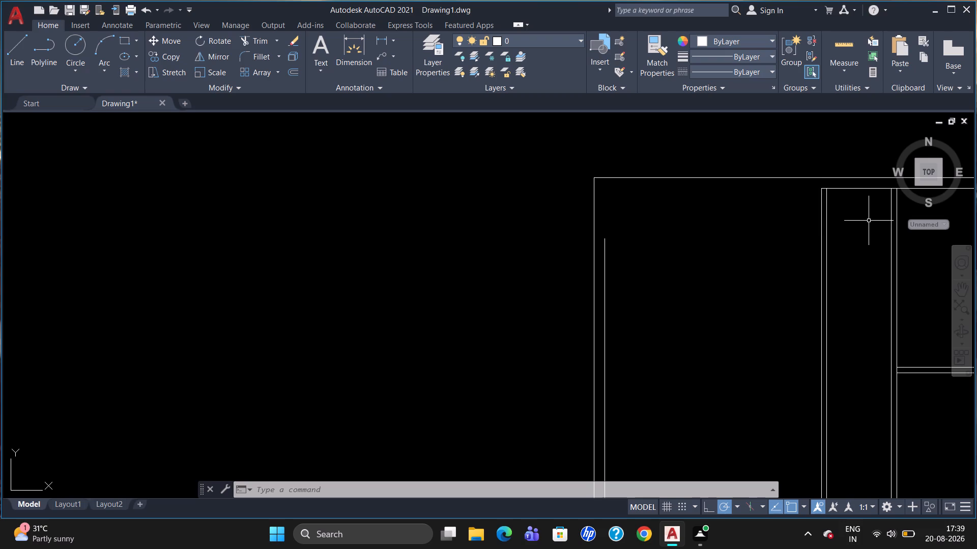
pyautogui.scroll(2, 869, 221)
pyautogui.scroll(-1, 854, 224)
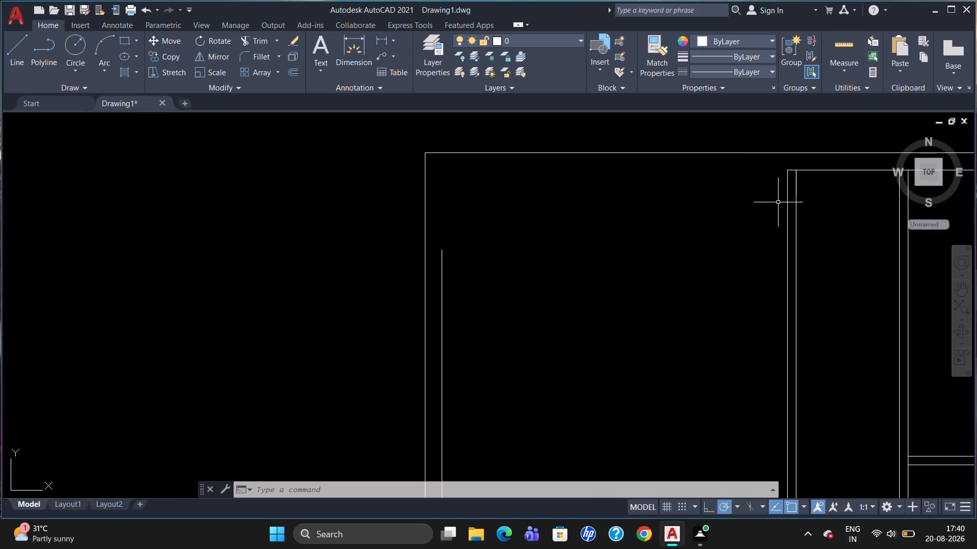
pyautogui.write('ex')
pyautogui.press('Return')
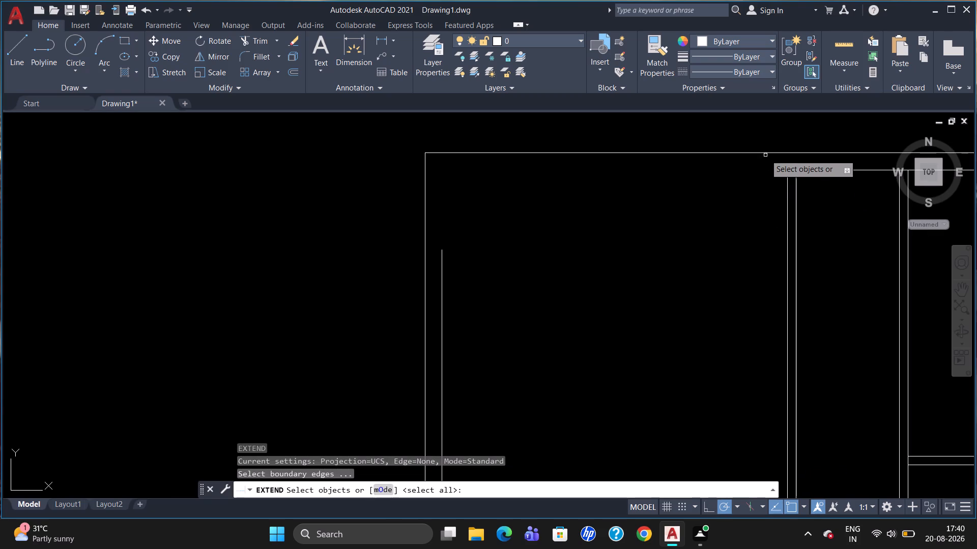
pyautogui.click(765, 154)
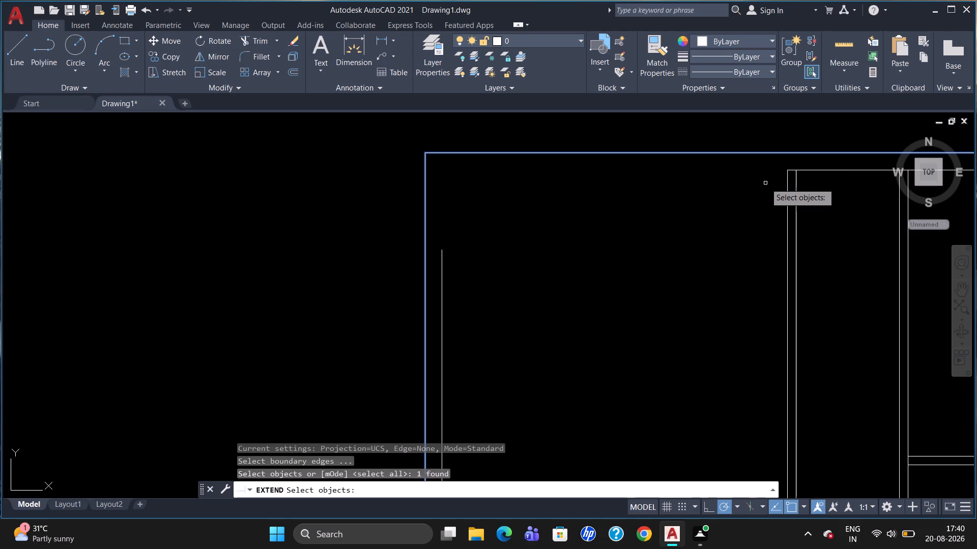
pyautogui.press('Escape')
# Explode the outer wall outline into separate lines.
pyautogui.click(752, 152)
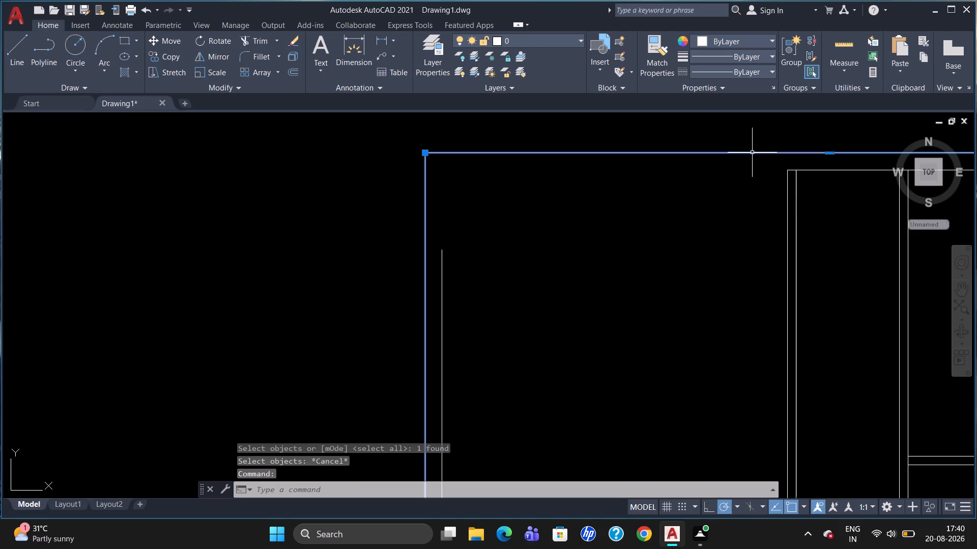
pyautogui.press('x')
pyautogui.press('Return')
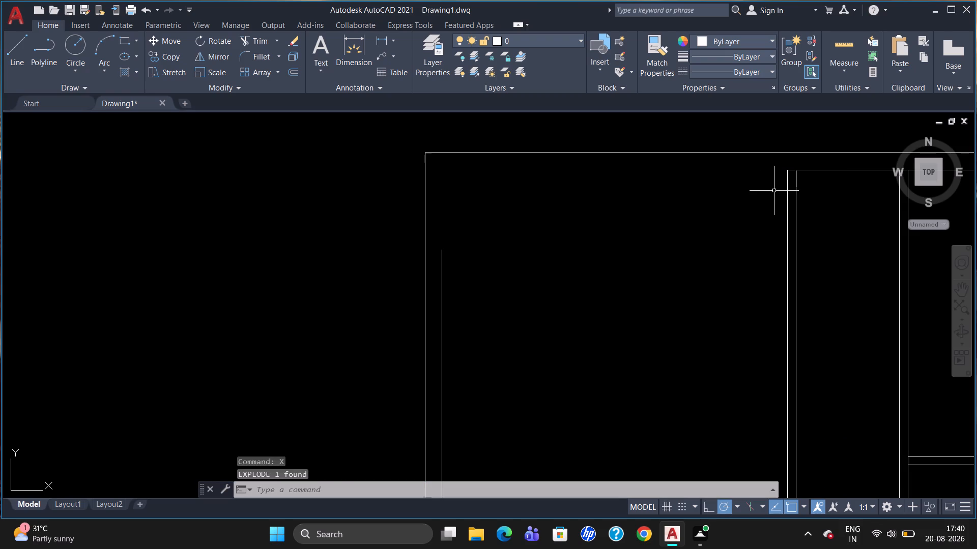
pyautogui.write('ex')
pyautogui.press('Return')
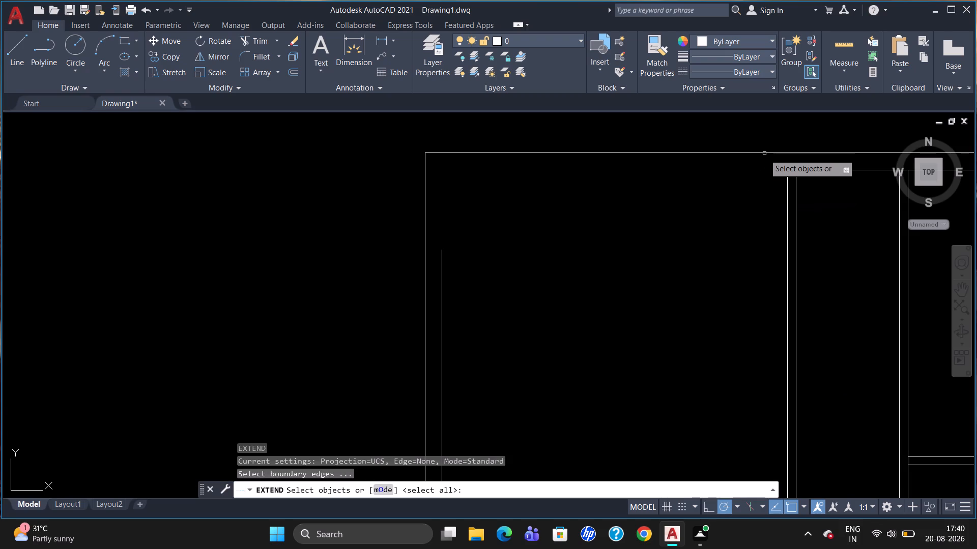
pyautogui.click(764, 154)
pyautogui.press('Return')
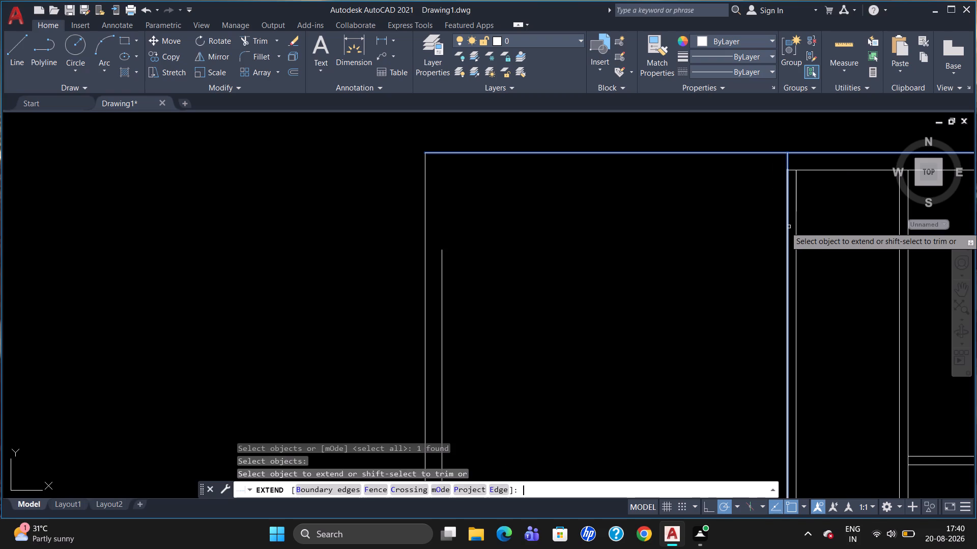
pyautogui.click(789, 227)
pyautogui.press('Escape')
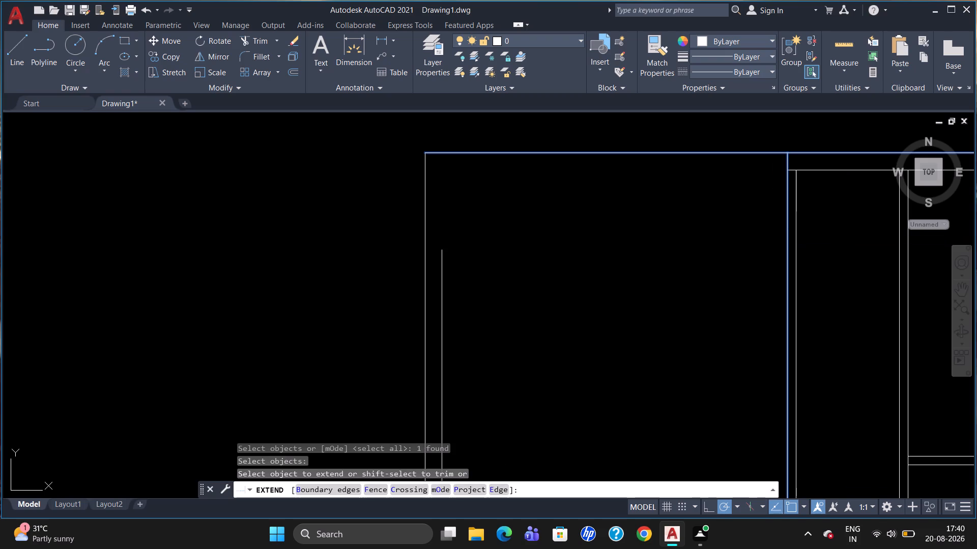
# Extend the bay-side line of the vertical wall bounding the left-hand bay up to the outer top wall line.
pyautogui.write('ex')
pyautogui.press('Return')
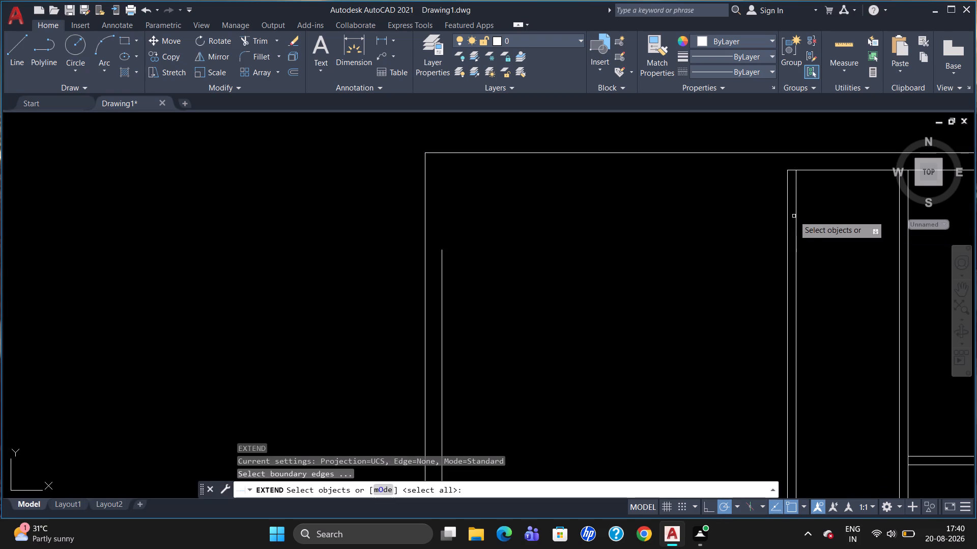
pyautogui.click(740, 152)
pyautogui.press('Return')
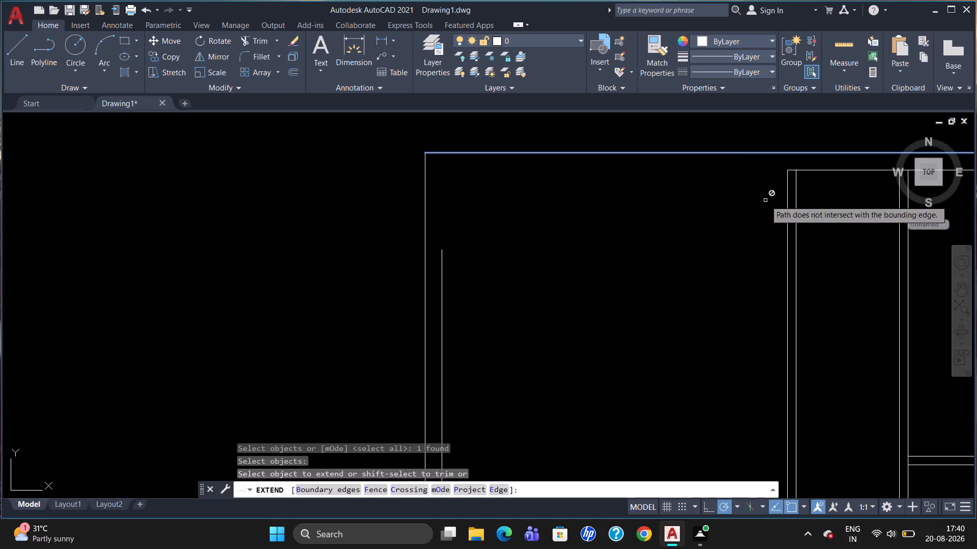
pyautogui.click(786, 220)
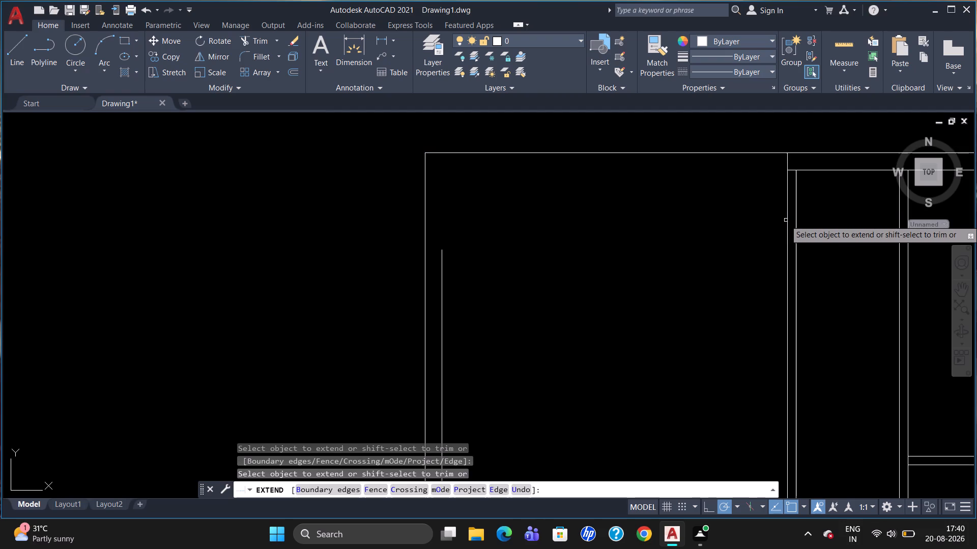
pyautogui.press('Escape')
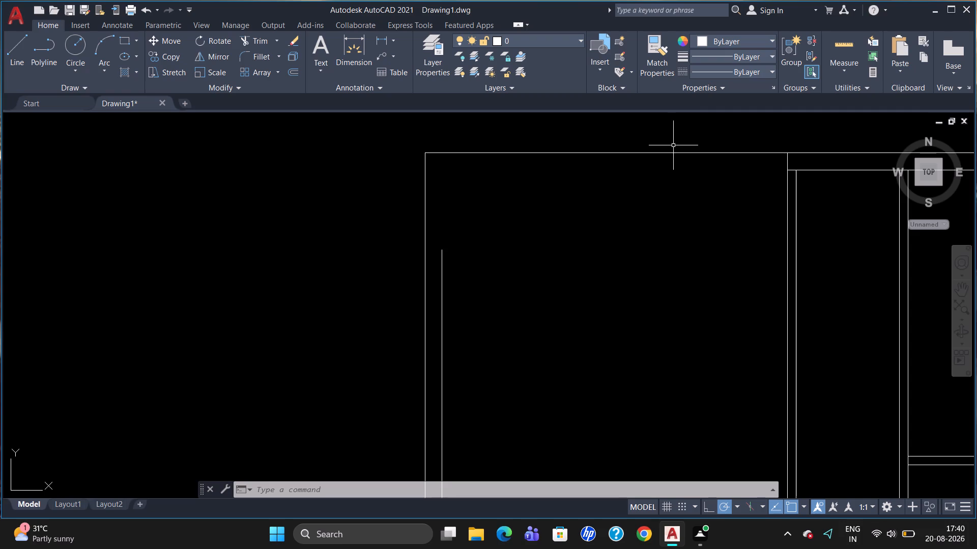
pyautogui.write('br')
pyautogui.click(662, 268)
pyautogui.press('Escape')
# Break the outer top wall line at the point where the extended vertical wall line meets it.
pyautogui.write('br')
pyautogui.click(728, 310)
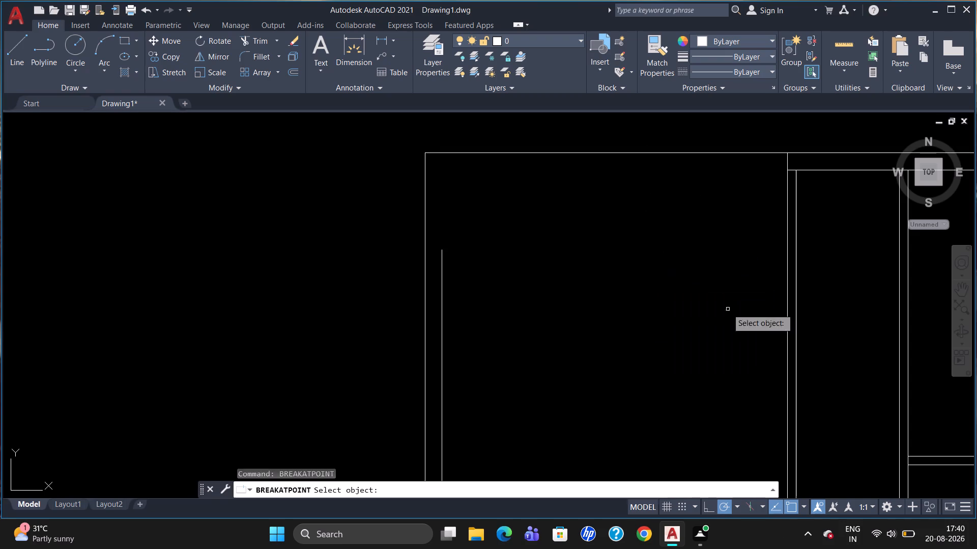
pyautogui.click(683, 153)
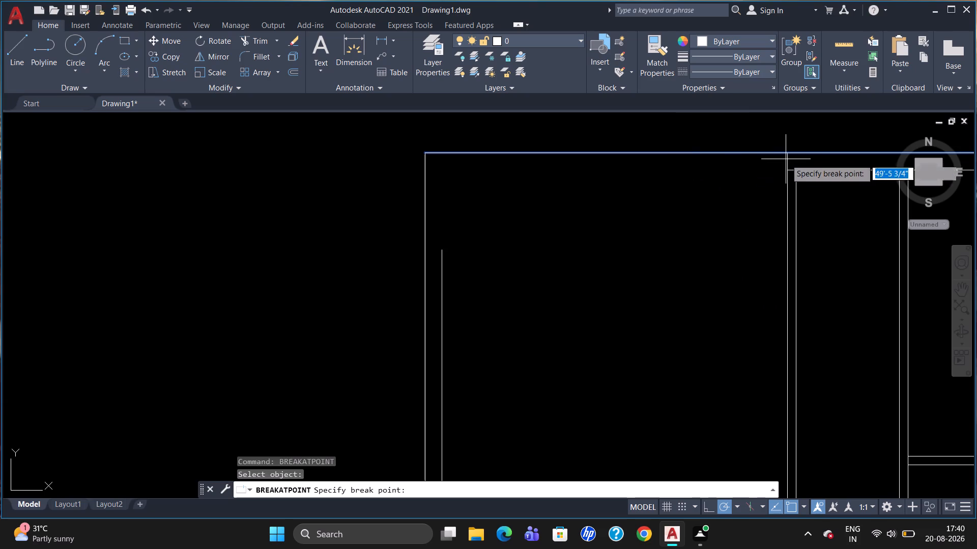
pyautogui.click(787, 154)
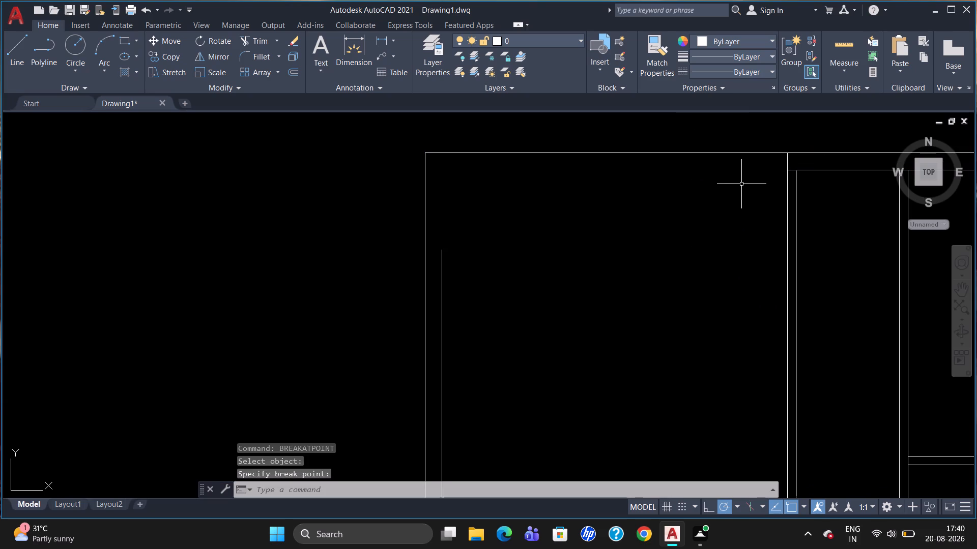
# Offset the outer top line over the left-hand bay and the outer left wall line 3" inward.
pyautogui.press('o')
pyautogui.press('Return')
pyautogui.write('3"')
pyautogui.press('Return')
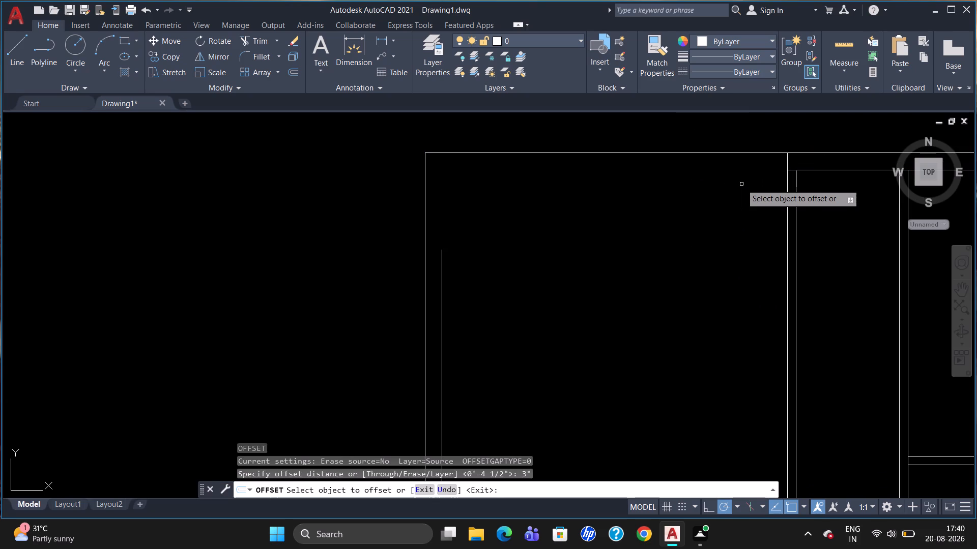
pyautogui.click(668, 152)
pyautogui.click(669, 176)
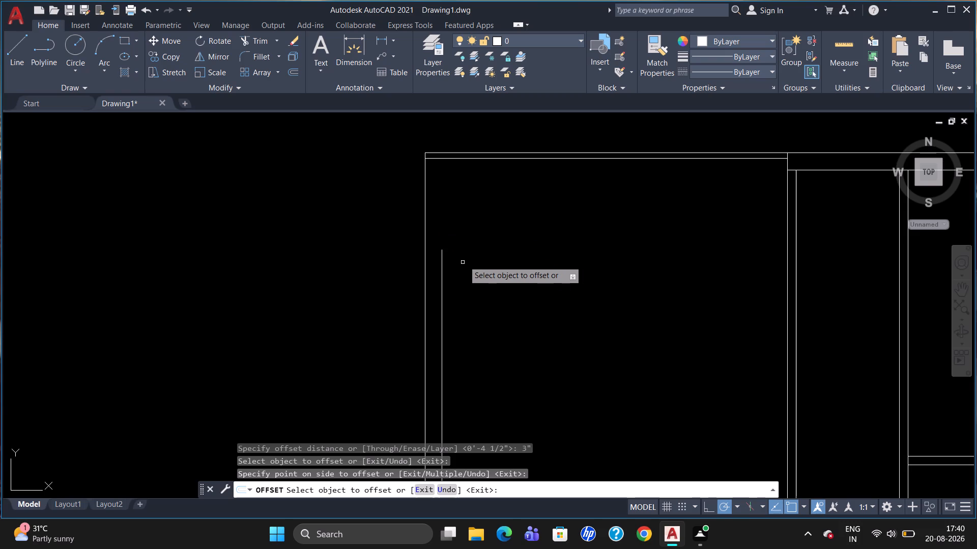
pyautogui.scroll(-2, 468, 252)
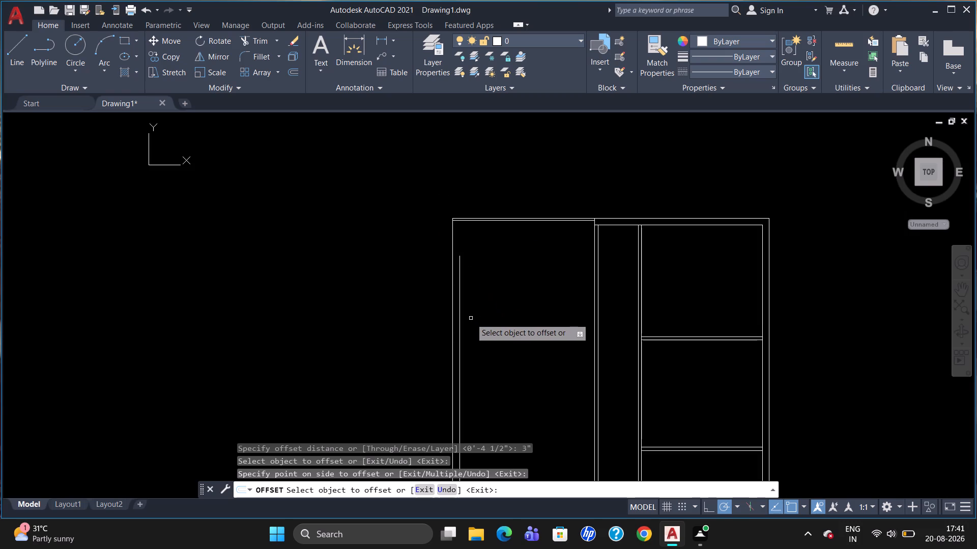
pyautogui.click(453, 242)
pyautogui.click(459, 242)
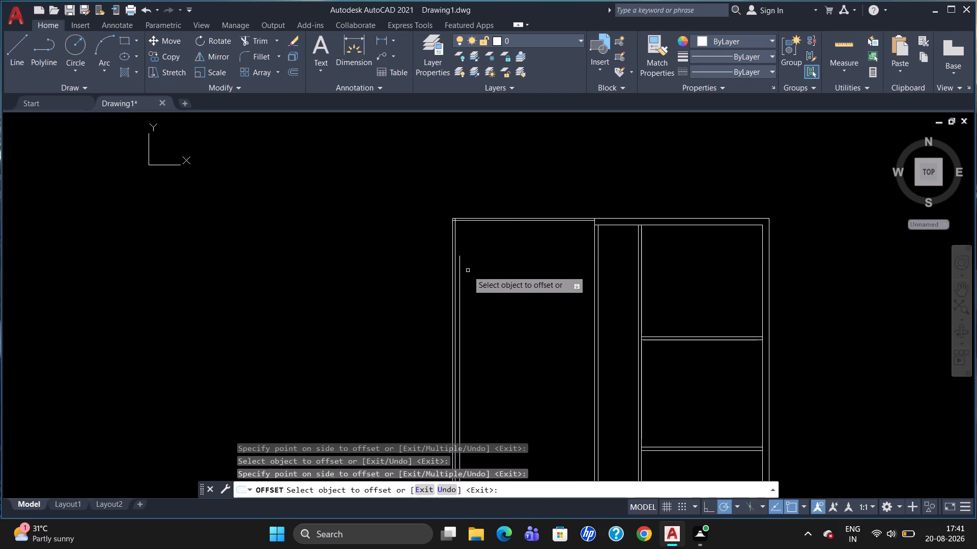
pyautogui.press('l')
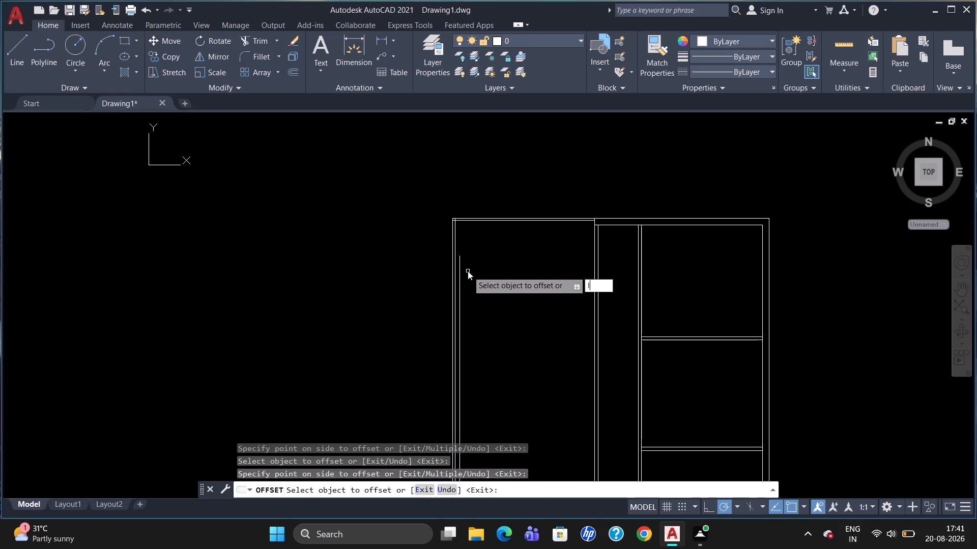
pyautogui.press('Return')
pyautogui.press('Escape')
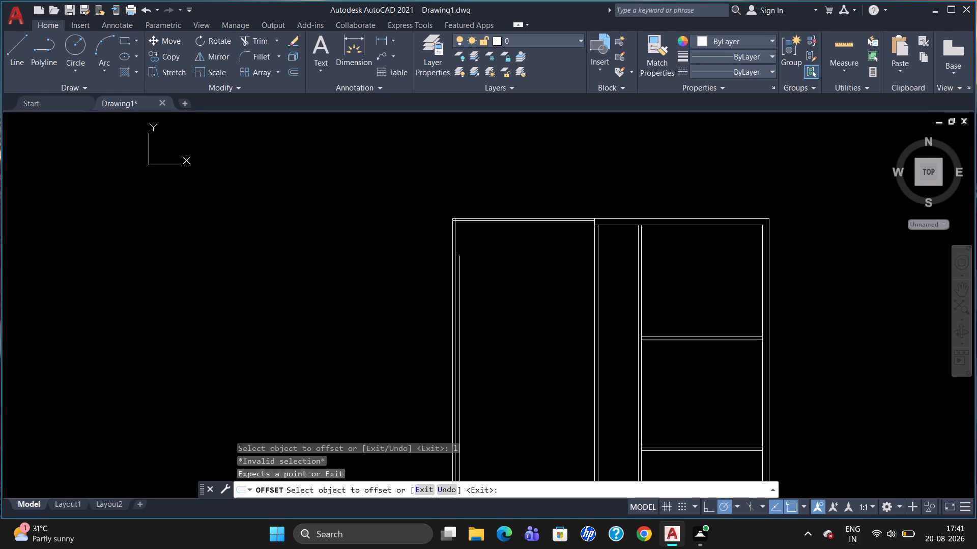
# Draw a short horizontal line from the upper end of the inner left wall line to the outer left wall line.
pyautogui.press('l')
pyautogui.press('Return')
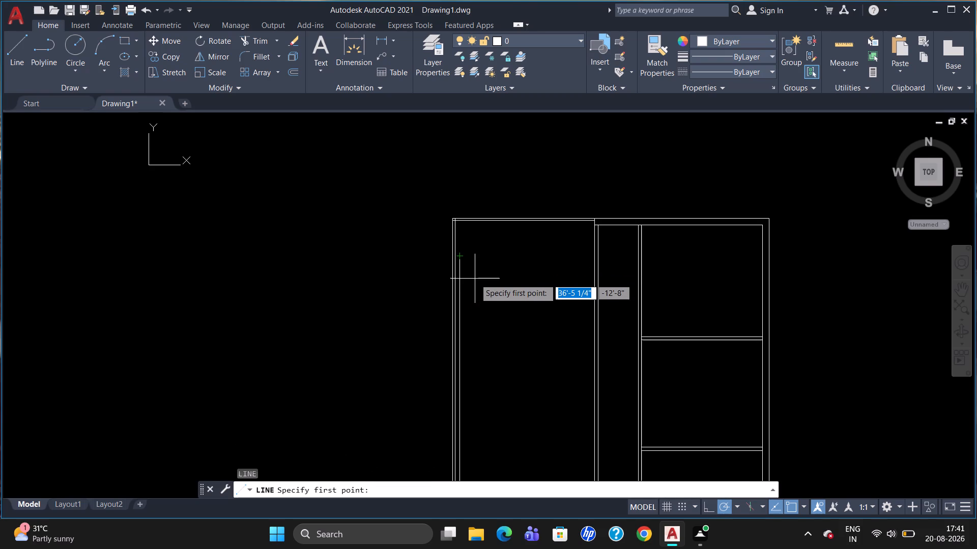
pyautogui.scroll(1, 475, 279)
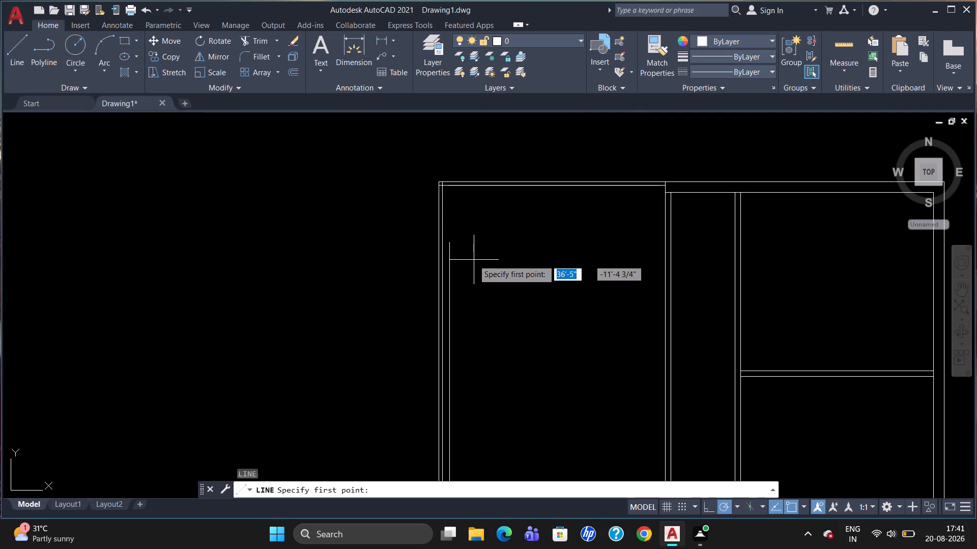
pyautogui.scroll(1, 472, 256)
pyautogui.click(434, 235)
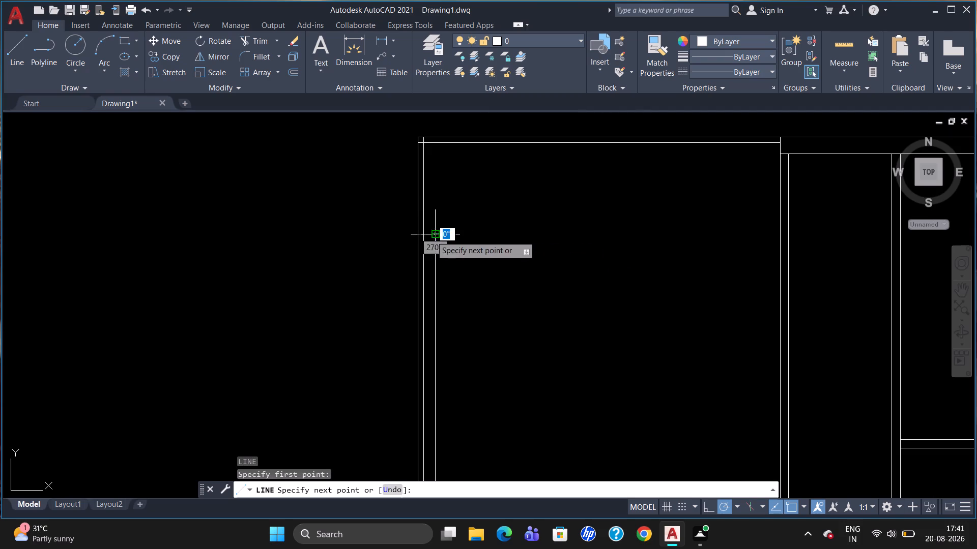
pyautogui.click(415, 236)
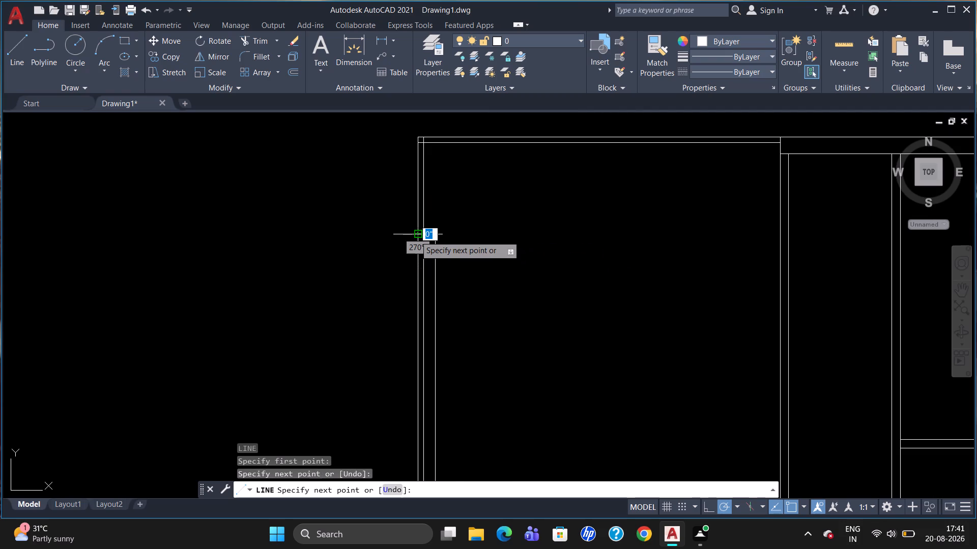
pyautogui.press('Escape')
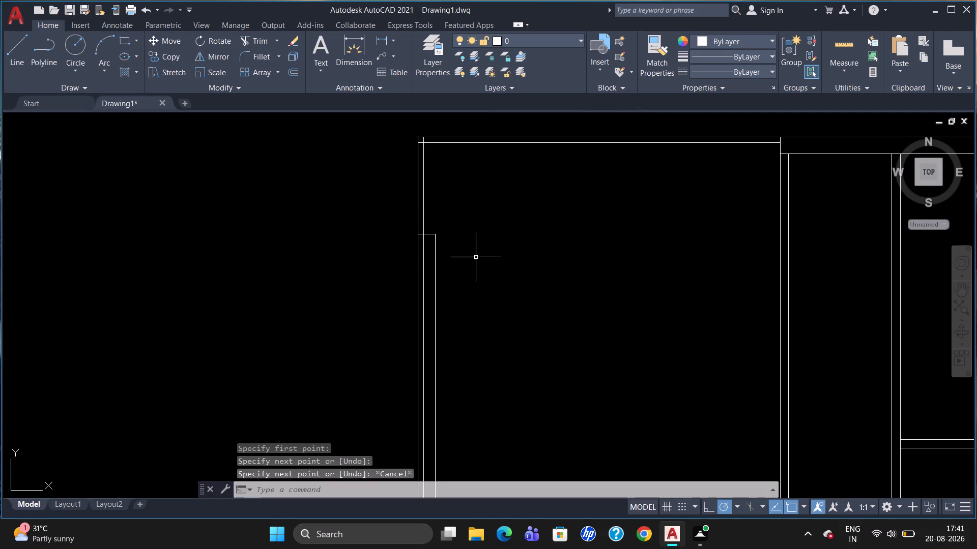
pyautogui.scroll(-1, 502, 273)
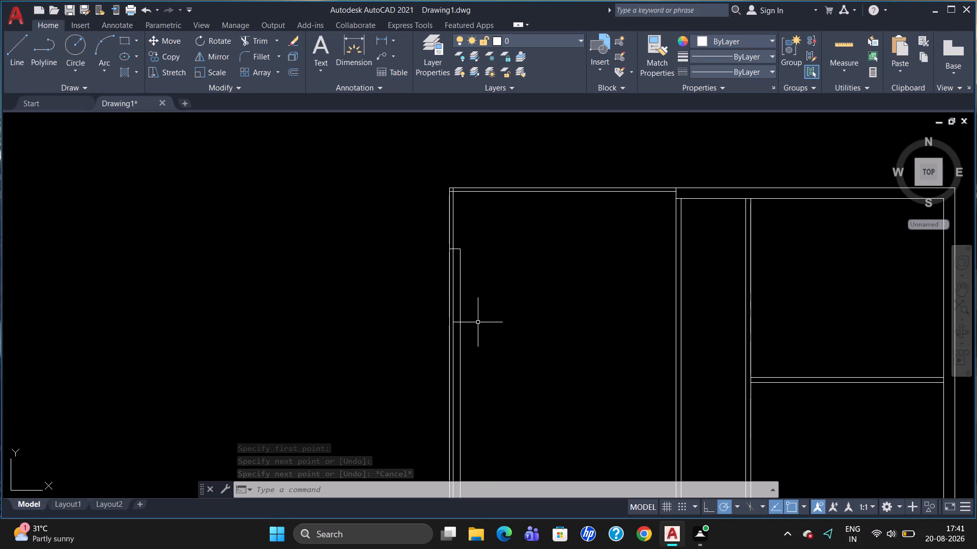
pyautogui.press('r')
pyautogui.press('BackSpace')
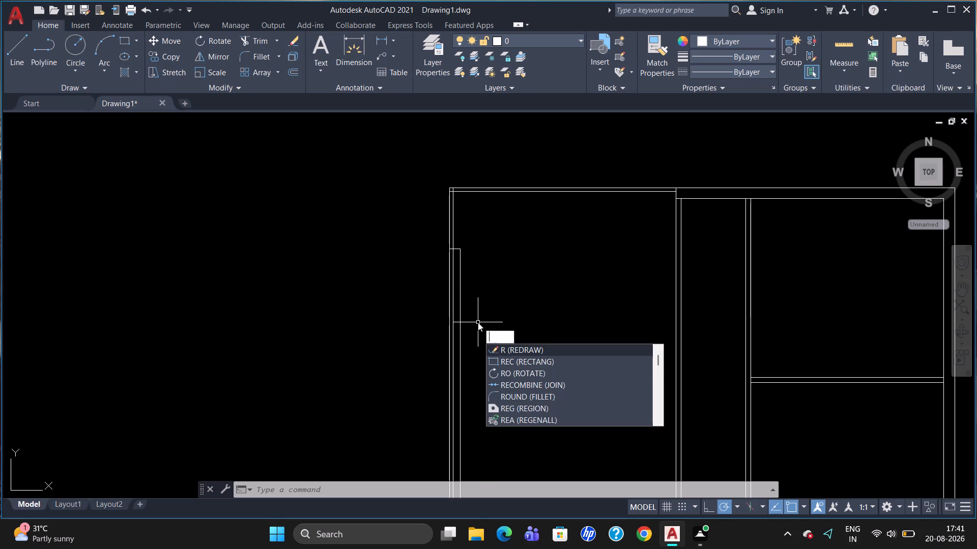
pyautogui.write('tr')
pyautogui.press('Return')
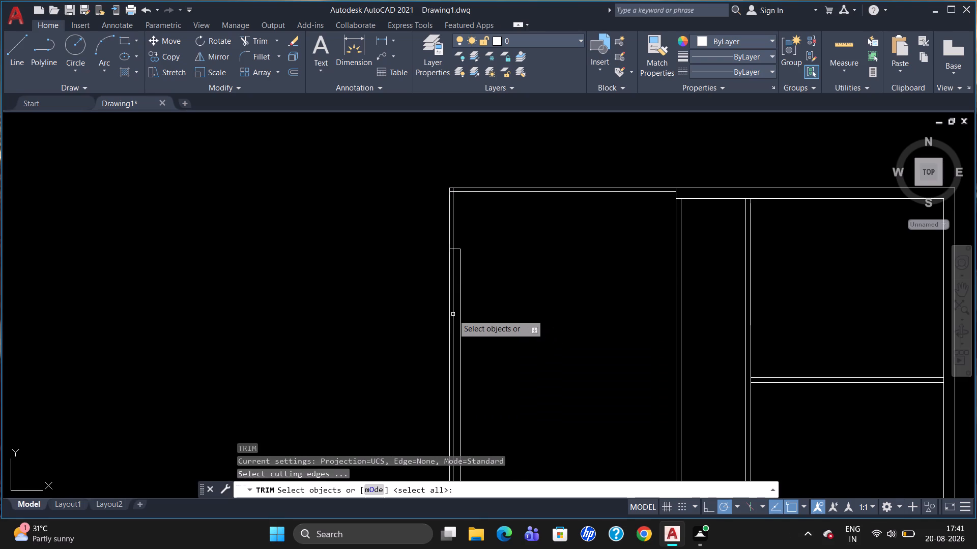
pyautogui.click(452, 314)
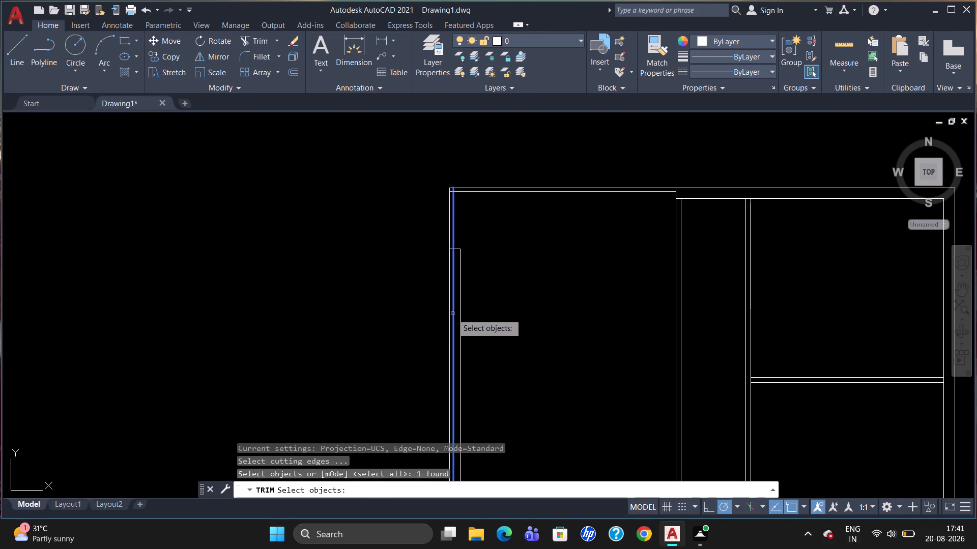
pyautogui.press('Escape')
# Trim away the 3" offset line of the left outer wall below the short horizontal closing line.
pyautogui.scroll(2, 455, 314)
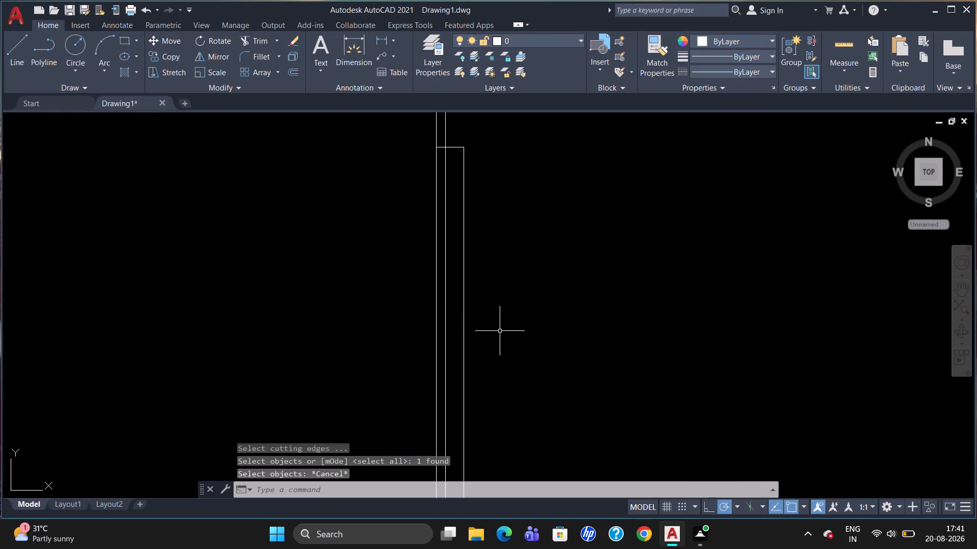
pyautogui.write('tr')
pyautogui.press('Return')
pyautogui.press('Return')
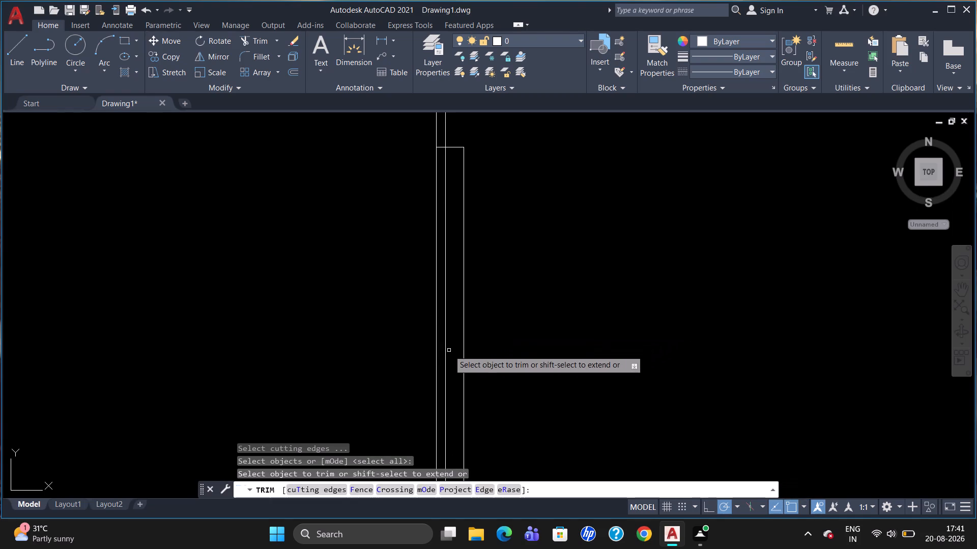
pyautogui.click(445, 354)
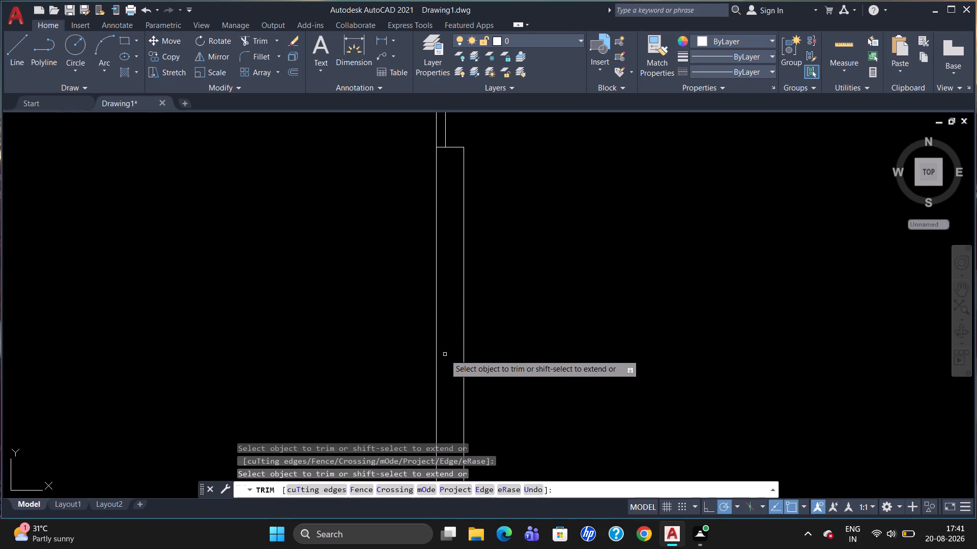
pyautogui.press('Escape')
# Draw a horizontal line about 15'1" long from the inner left wall line's upper end across the left-hand bay to the vertical wall.
pyautogui.scroll(-2, 569, 320)
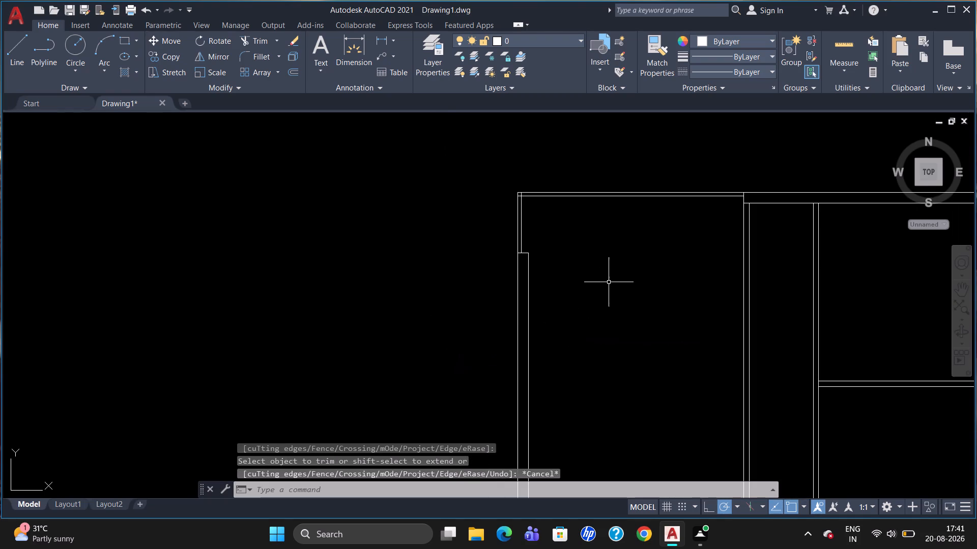
pyautogui.scroll(-1, 608, 287)
pyautogui.scroll(2, 654, 308)
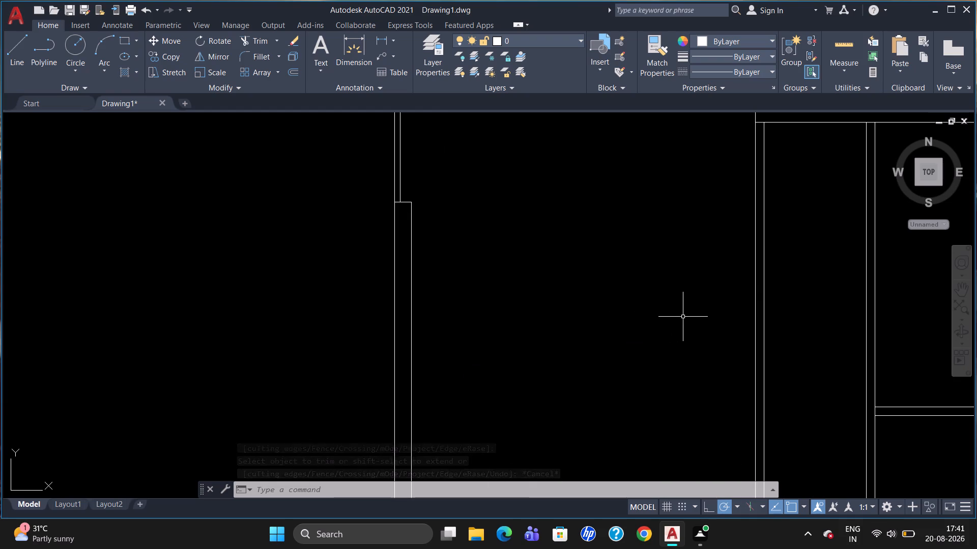
pyautogui.scroll(-1, 738, 281)
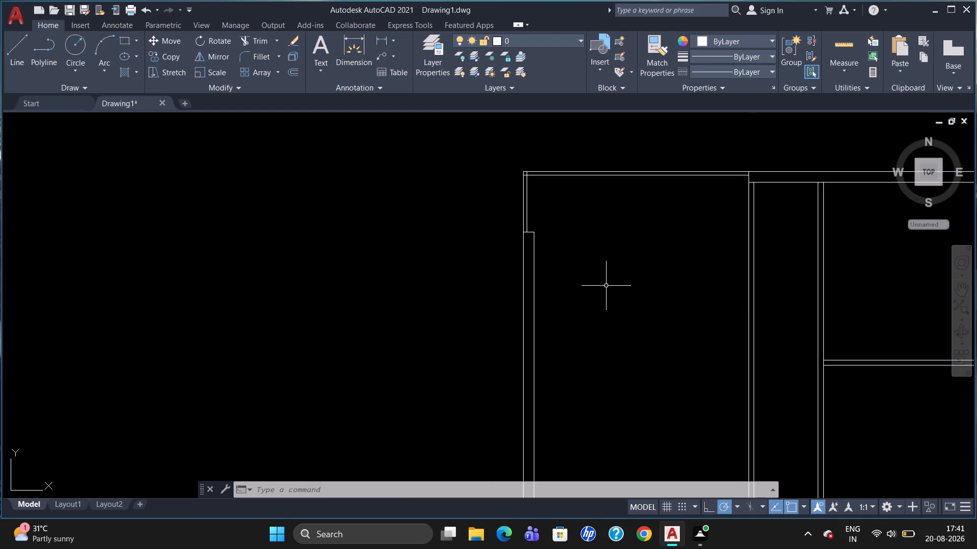
pyautogui.press('Escape')
pyautogui.press('l')
pyautogui.press('Return')
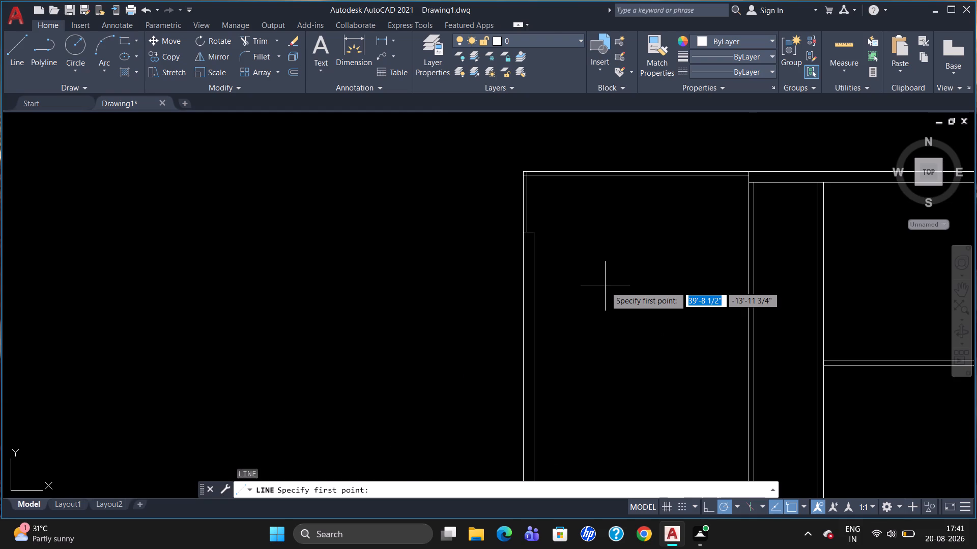
pyautogui.click(536, 232)
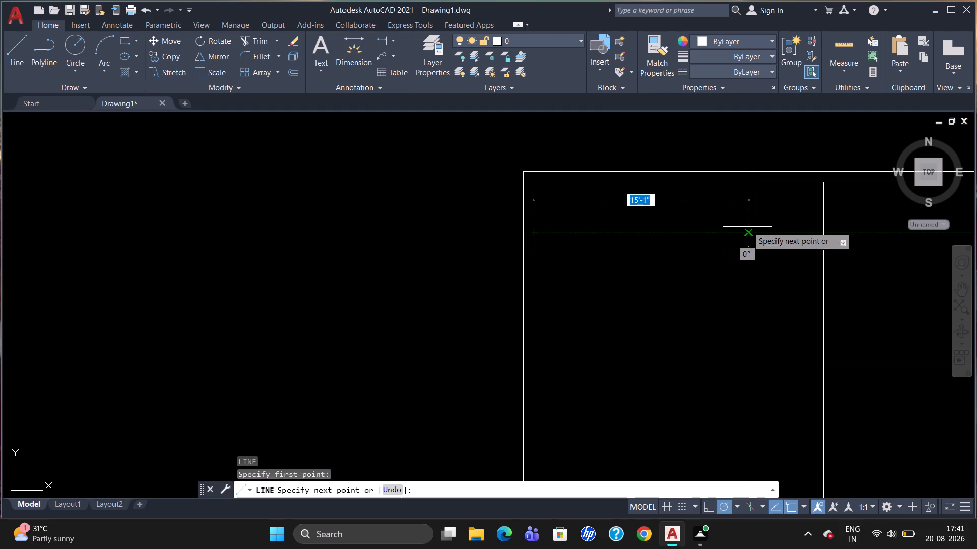
pyautogui.click(749, 233)
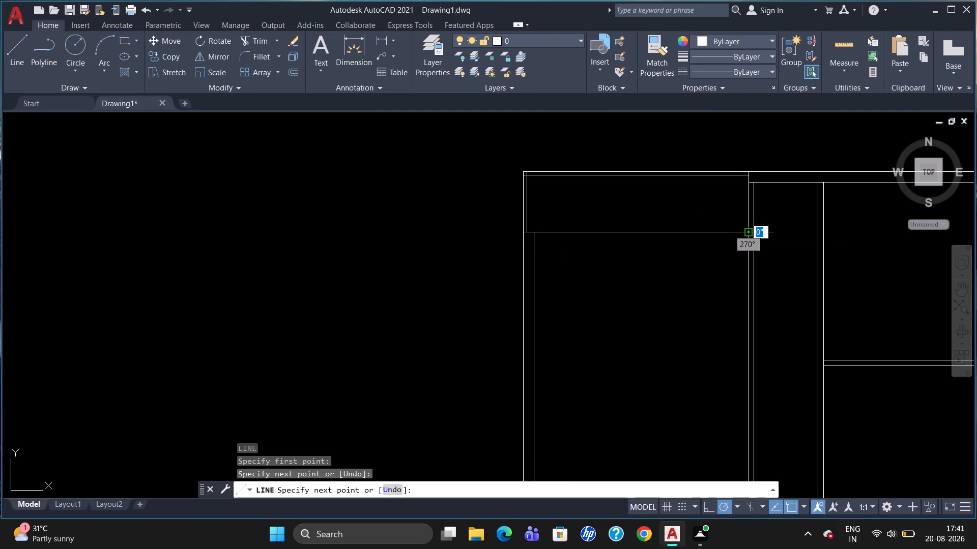
pyautogui.press('Escape')
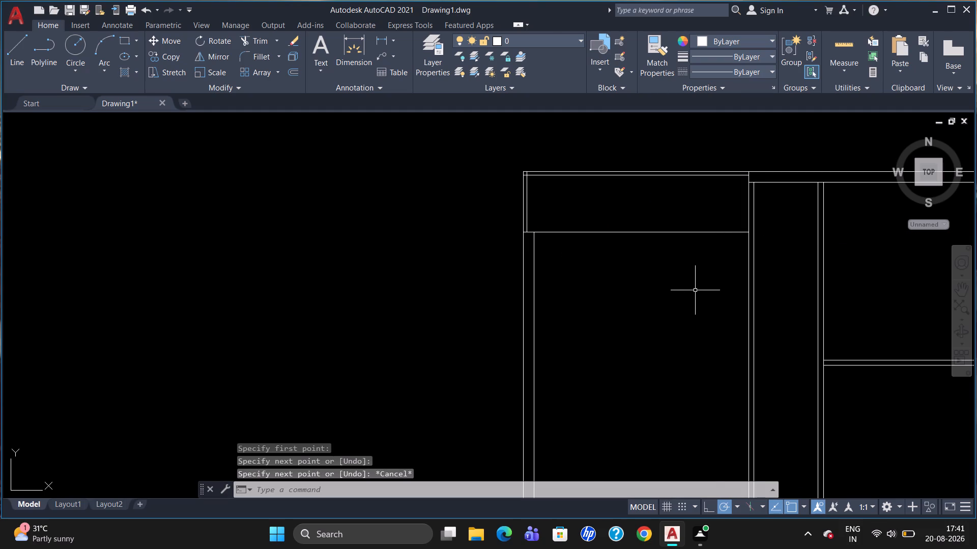
# Offset the new horizontal line across the left-hand bay 4.5" downward to form a cross wall.
pyautogui.scroll(-2, 695, 290)
pyautogui.scroll(2, 697, 335)
pyautogui.scroll(-2, 657, 285)
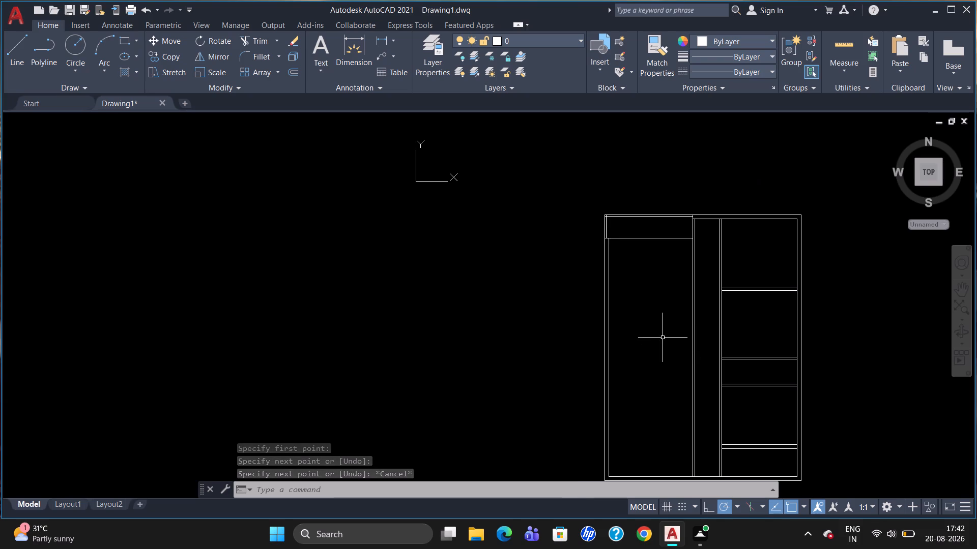
pyautogui.scroll(2, 661, 336)
pyautogui.scroll(-1, 652, 323)
pyautogui.press('o')
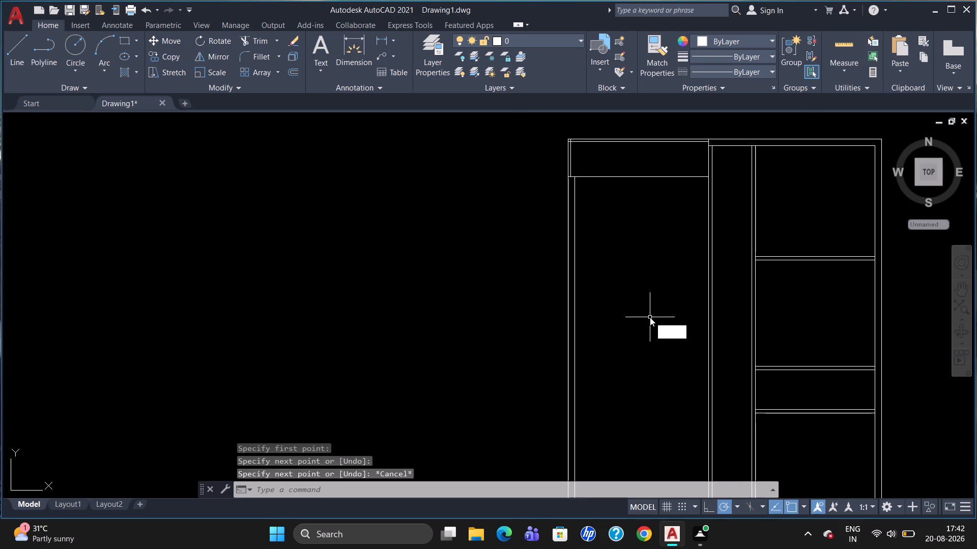
pyautogui.press('Return')
pyautogui.write('4.')
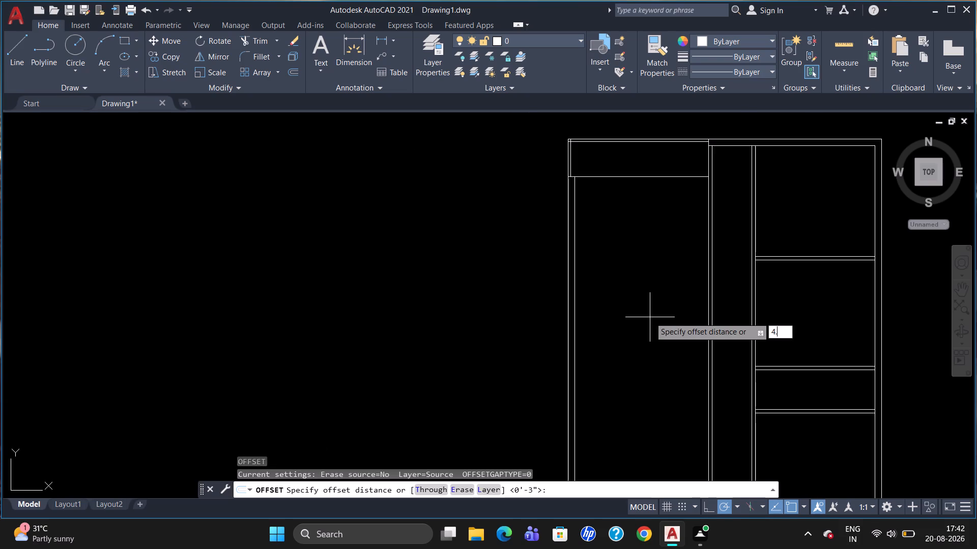
pyautogui.write('5"')
pyautogui.press('Return')
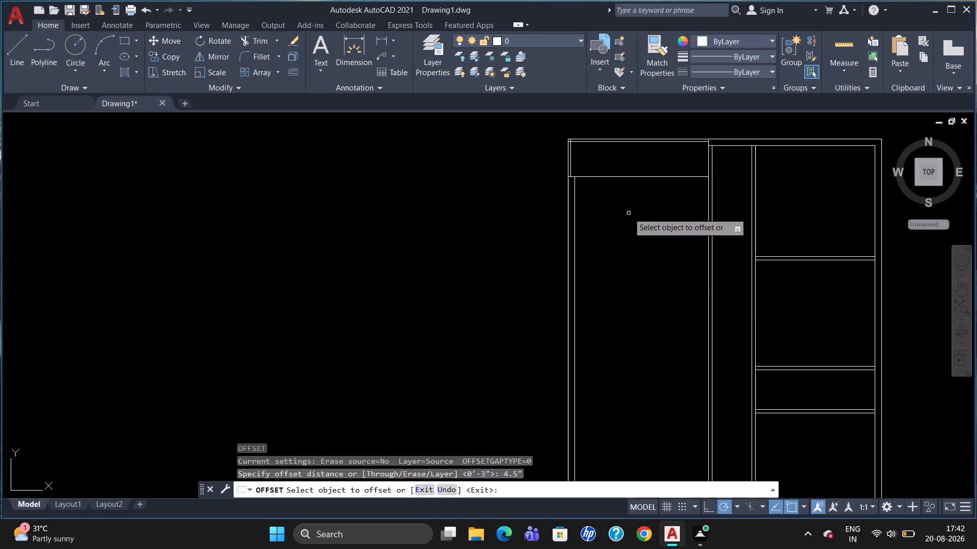
pyautogui.click(637, 176)
pyautogui.click(635, 185)
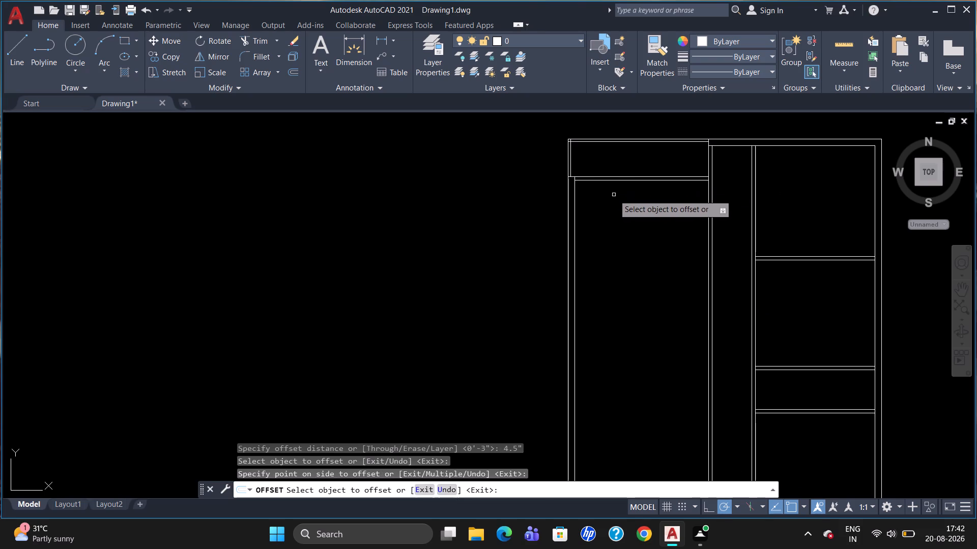
# Add a second cross wall by offsetting the first one's lower line 9'4.5" downward and the resulting line a further 4.5" down.
pyautogui.moveTo(628, 180); pyautogui.dragTo(629, 185)
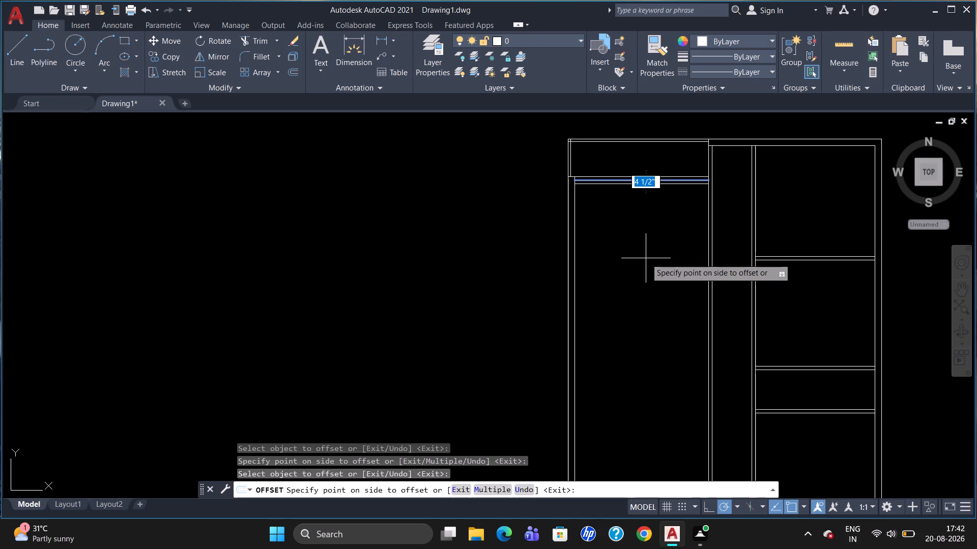
pyautogui.press('9')
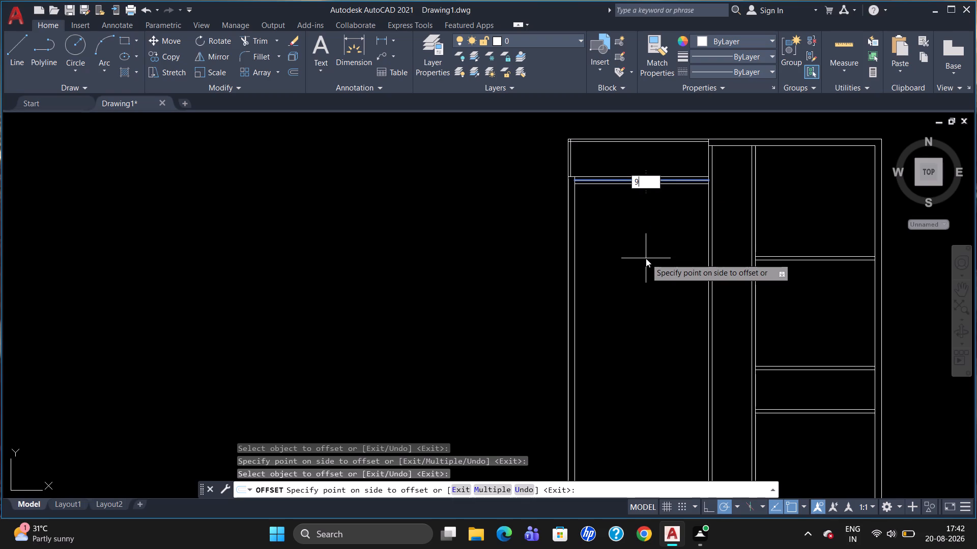
pyautogui.write("'4.")
pyautogui.press('5')
pyautogui.hotkey('shift', '"')
pyautogui.press('Return')
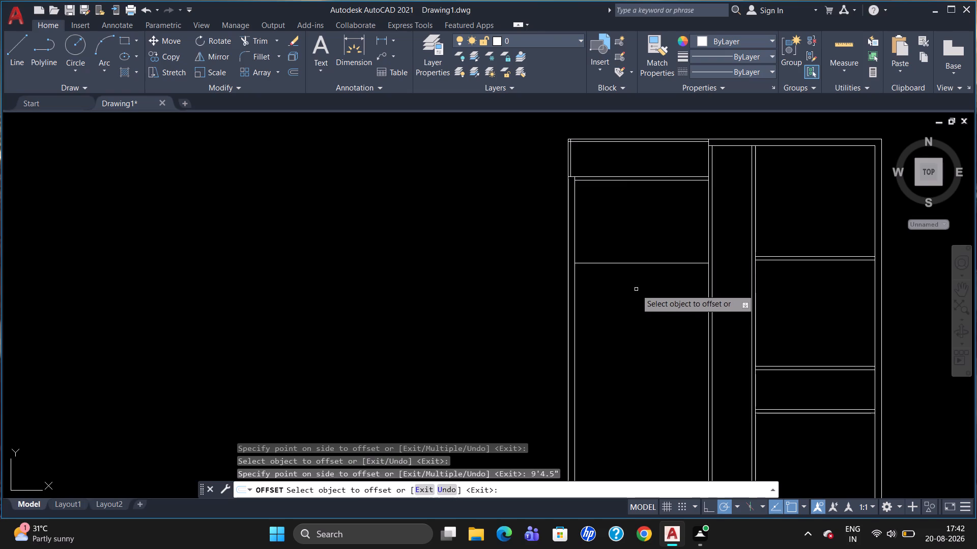
pyautogui.moveTo(626, 263); pyautogui.dragTo(628, 268)
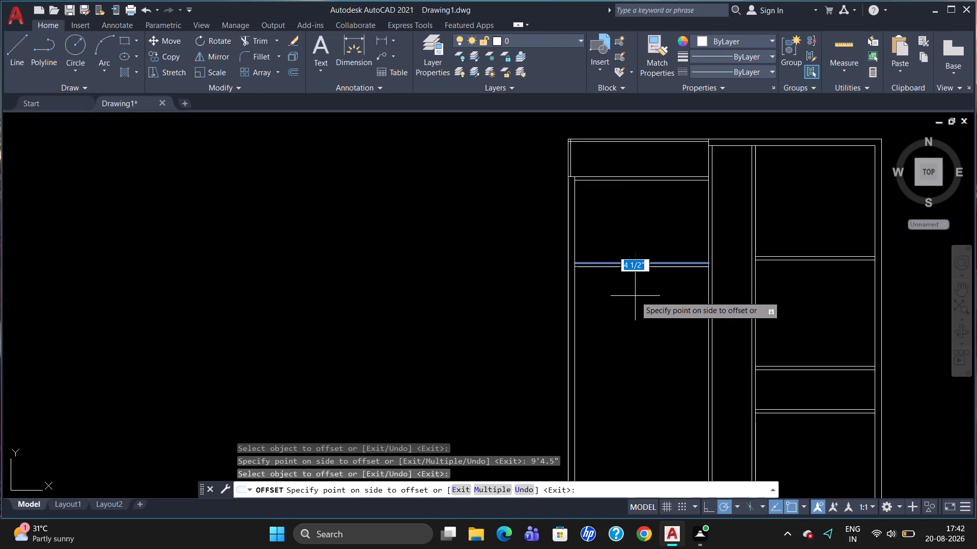
pyautogui.write('4.5"')
pyautogui.press('Return')
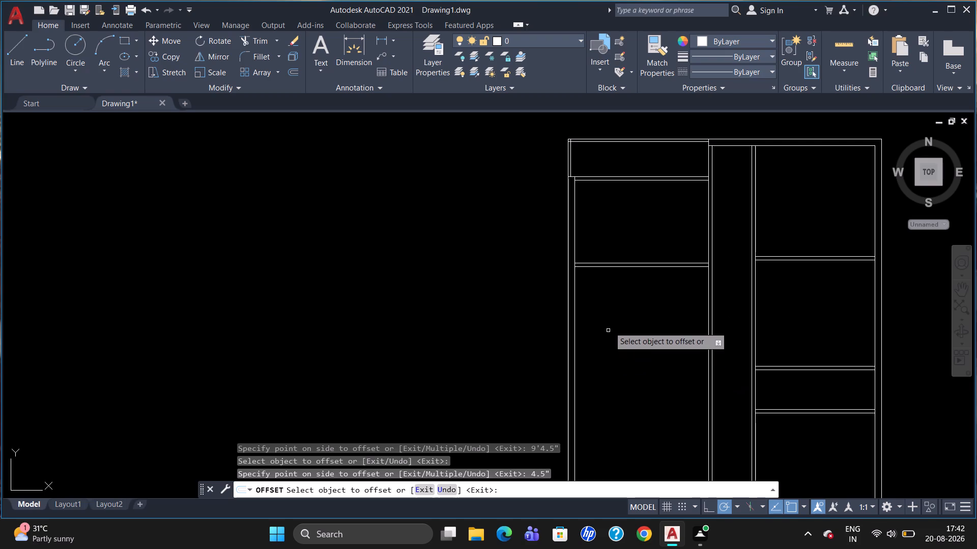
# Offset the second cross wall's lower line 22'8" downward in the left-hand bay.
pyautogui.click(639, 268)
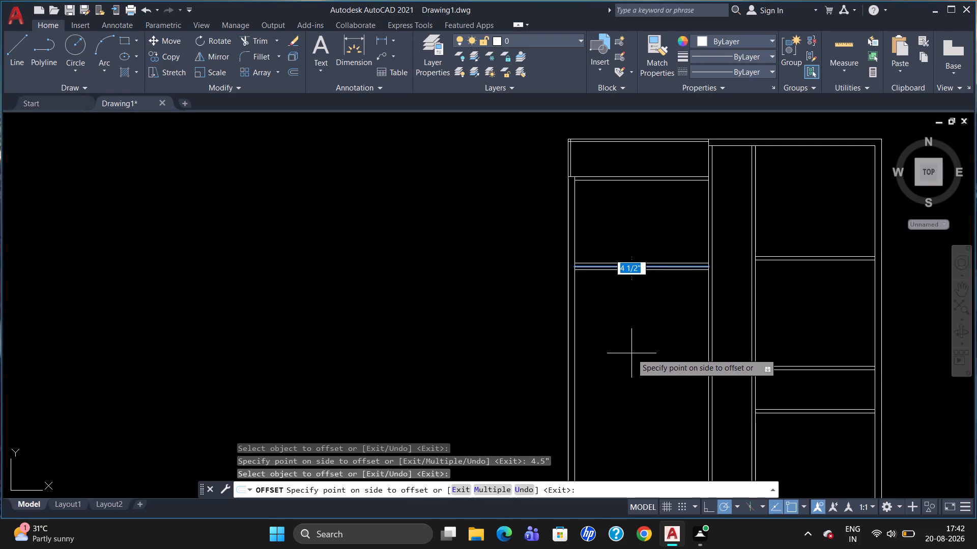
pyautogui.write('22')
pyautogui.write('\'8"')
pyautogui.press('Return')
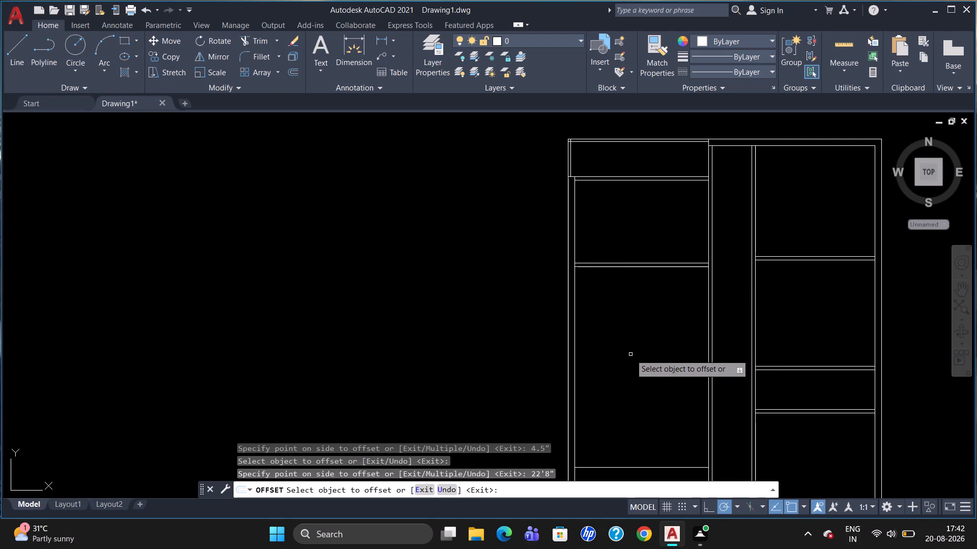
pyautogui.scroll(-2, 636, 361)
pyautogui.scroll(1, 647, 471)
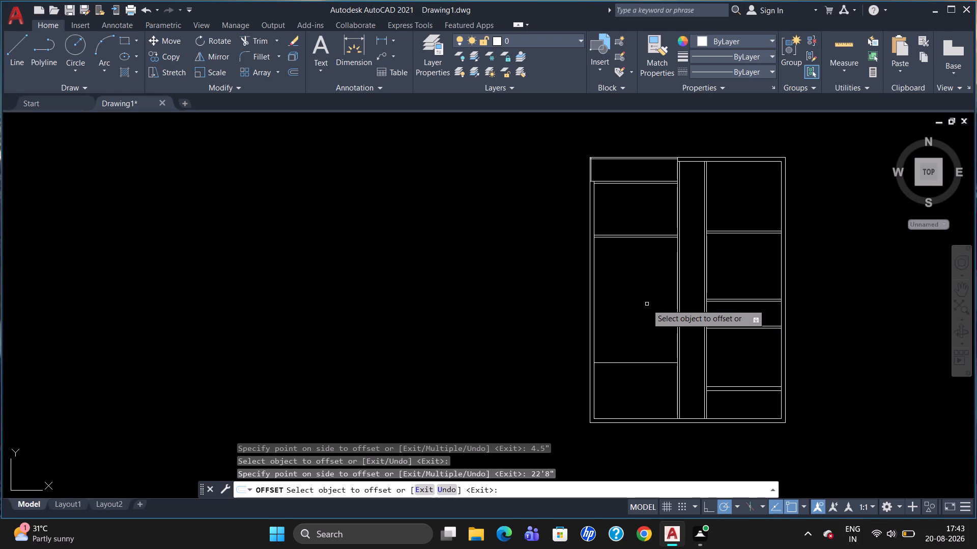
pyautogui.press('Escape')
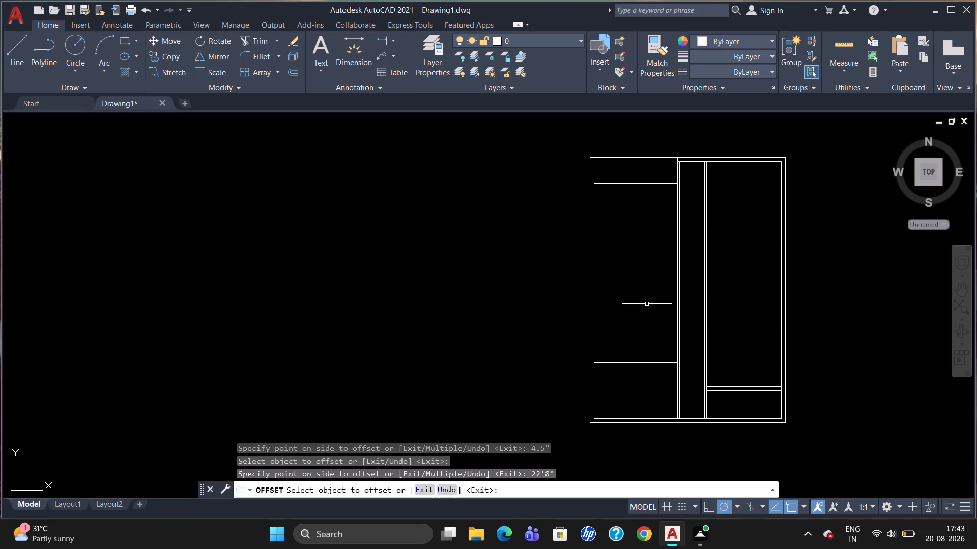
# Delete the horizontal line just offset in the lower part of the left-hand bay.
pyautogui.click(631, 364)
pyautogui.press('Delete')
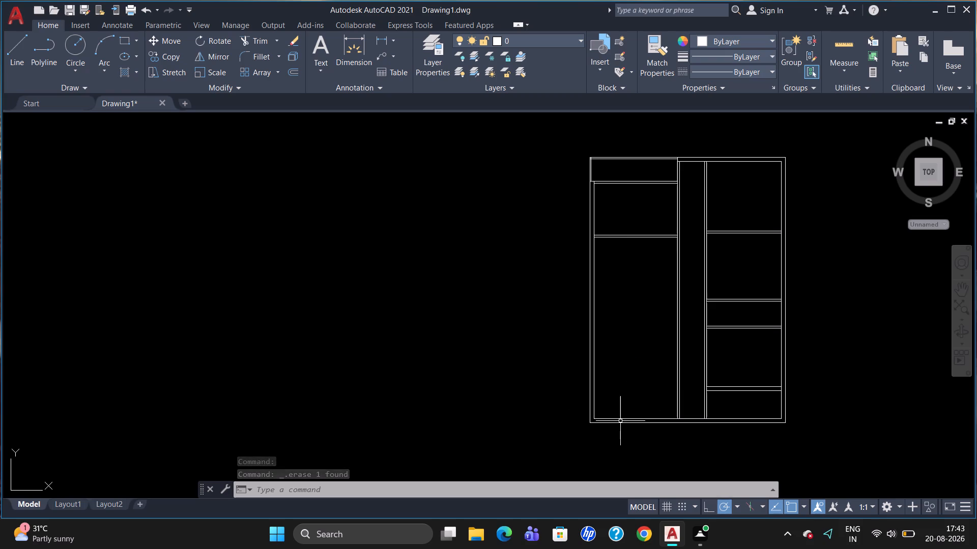
# Draw a 4'9" vertical line up from the inner bottom wall line, starting 7' to the right of the inner bottom-left corner.
pyautogui.scroll(1, 630, 430)
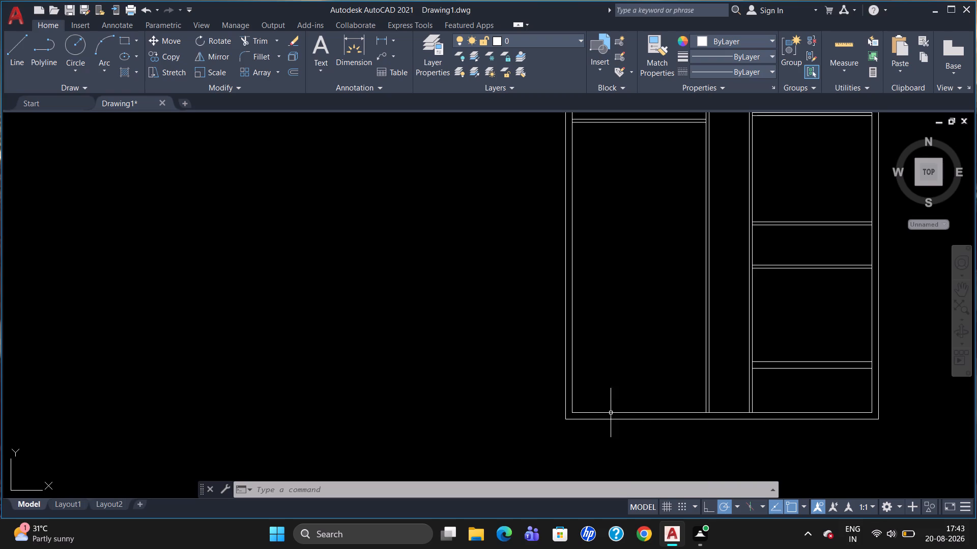
pyautogui.click(613, 413)
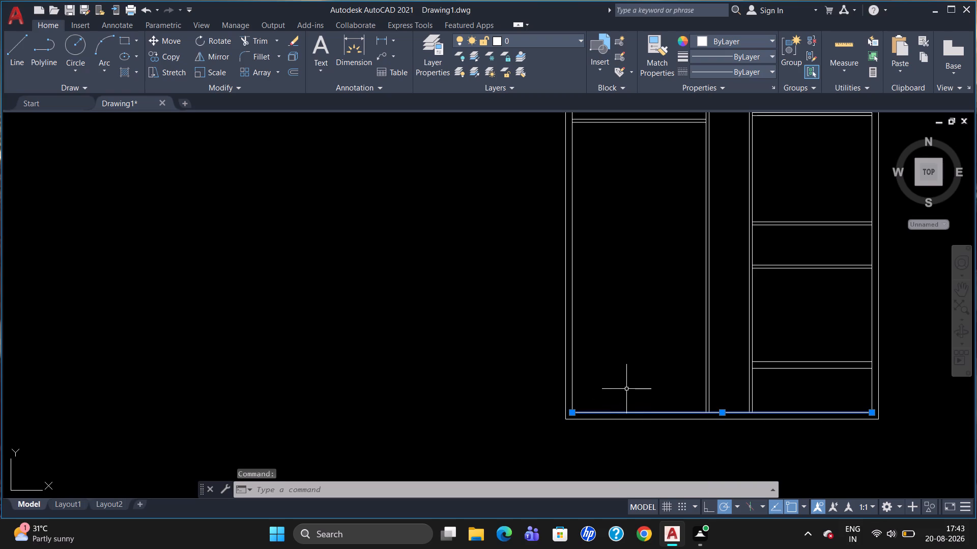
pyautogui.press('Escape')
pyautogui.press('l')
pyautogui.press('Return')
pyautogui.write('tk')
pyautogui.press('Return')
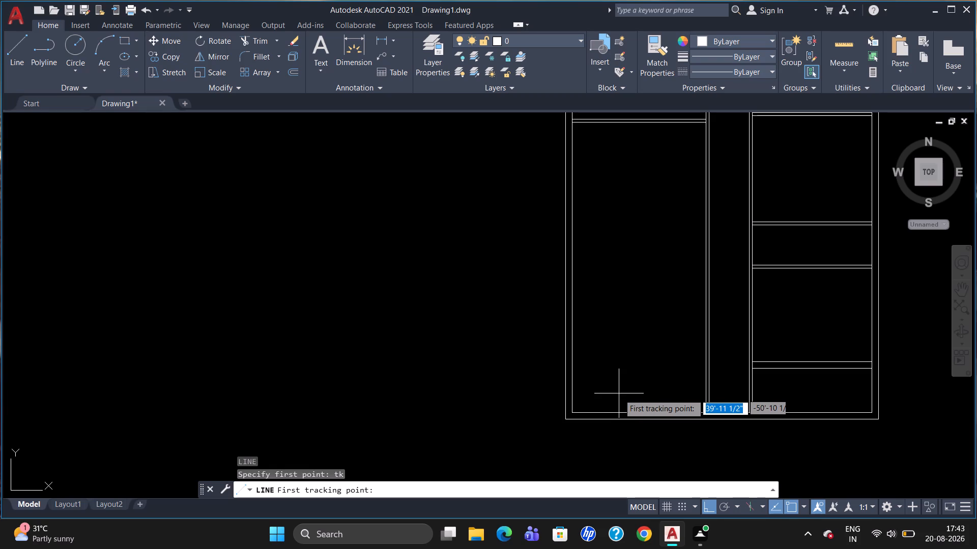
pyautogui.click(571, 411)
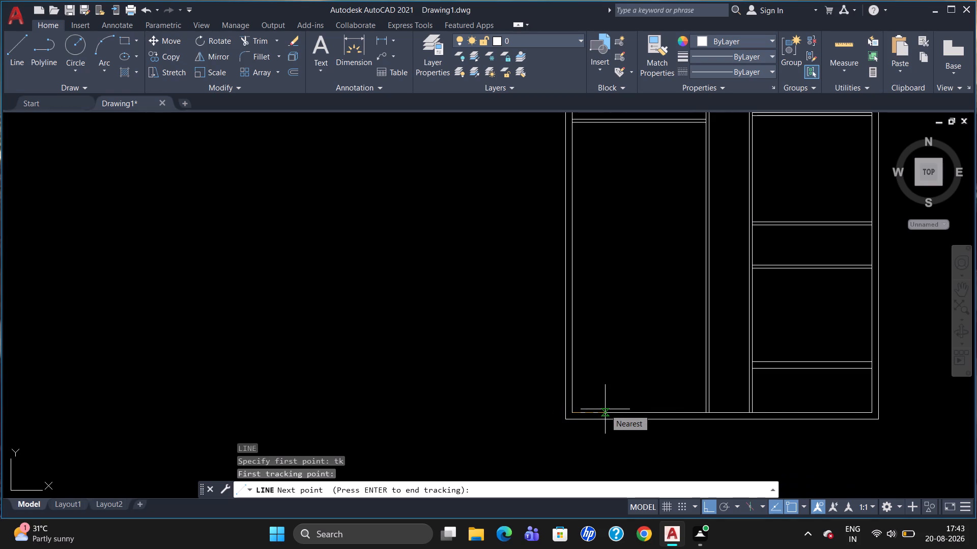
pyautogui.write("7'")
pyautogui.press('Return')
pyautogui.press('Return')
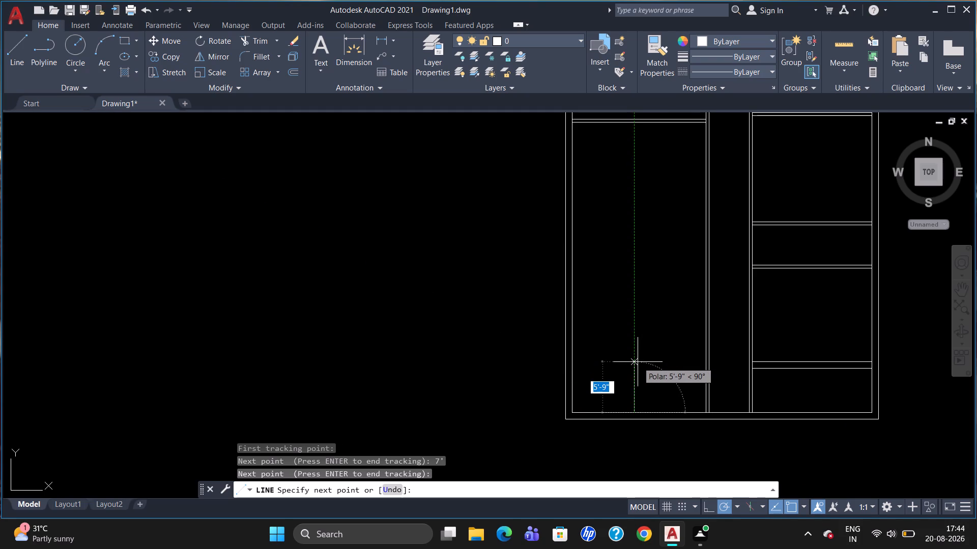
pyautogui.press('4')
pyautogui.press("'")
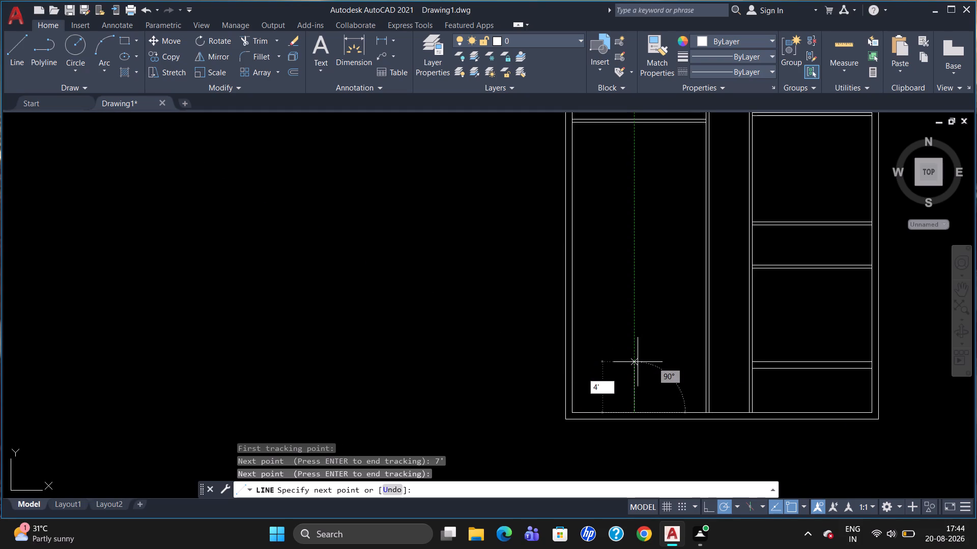
pyautogui.write('9"')
pyautogui.press('Return')
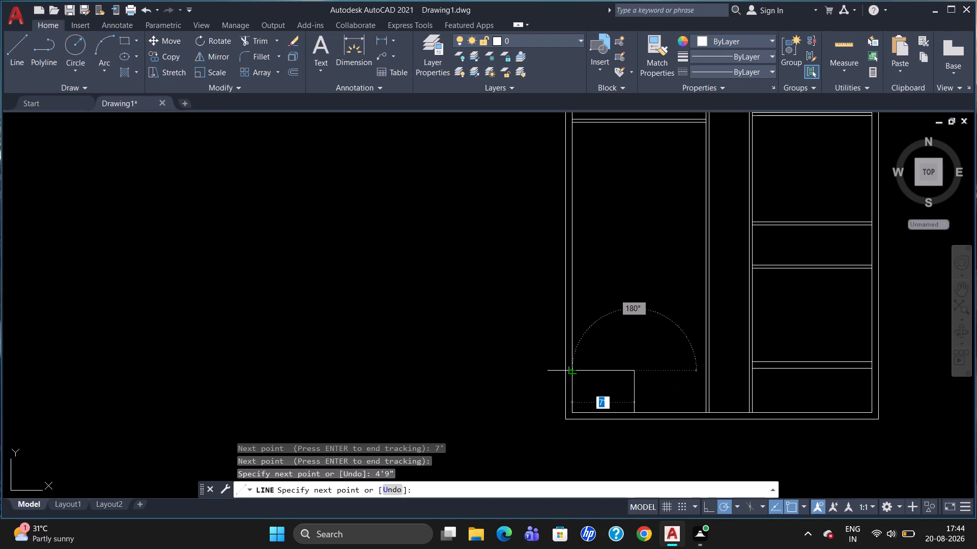
pyautogui.press('Escape')
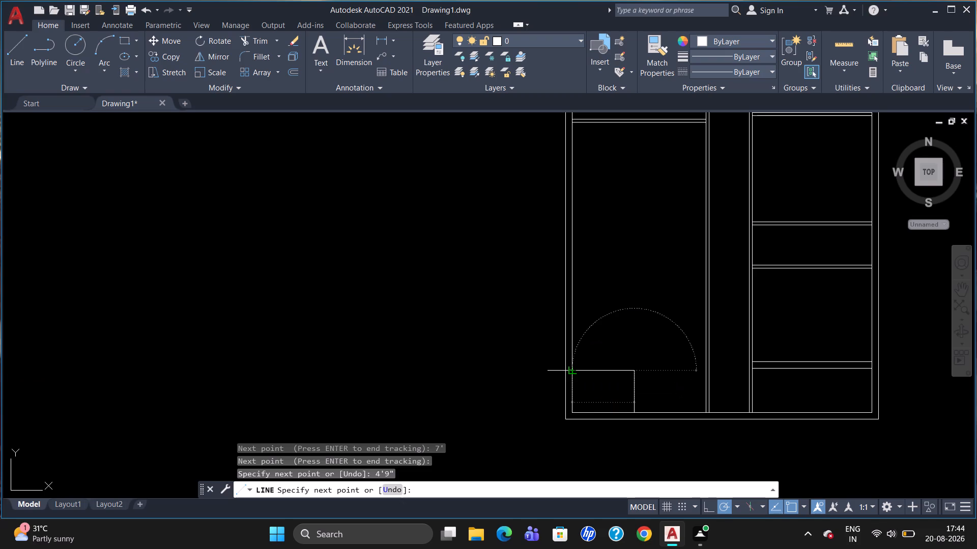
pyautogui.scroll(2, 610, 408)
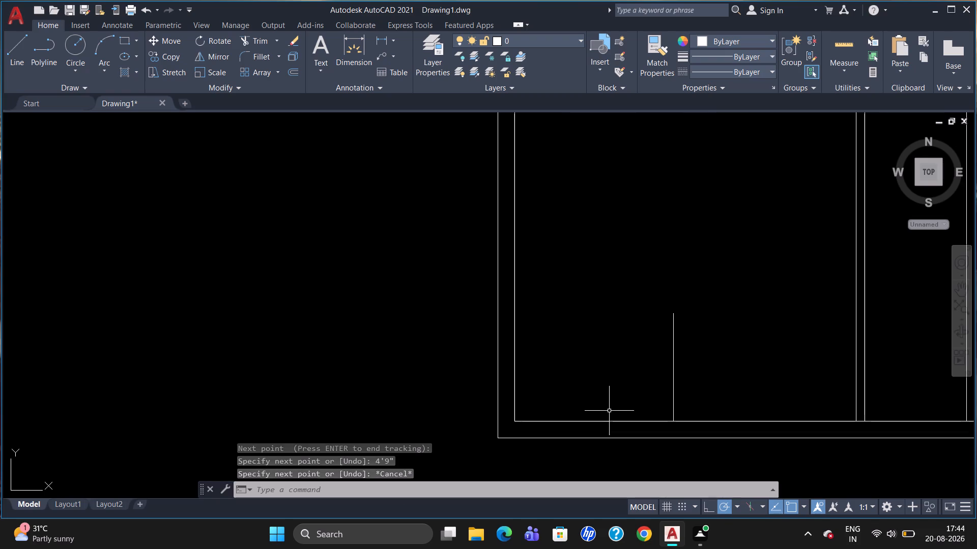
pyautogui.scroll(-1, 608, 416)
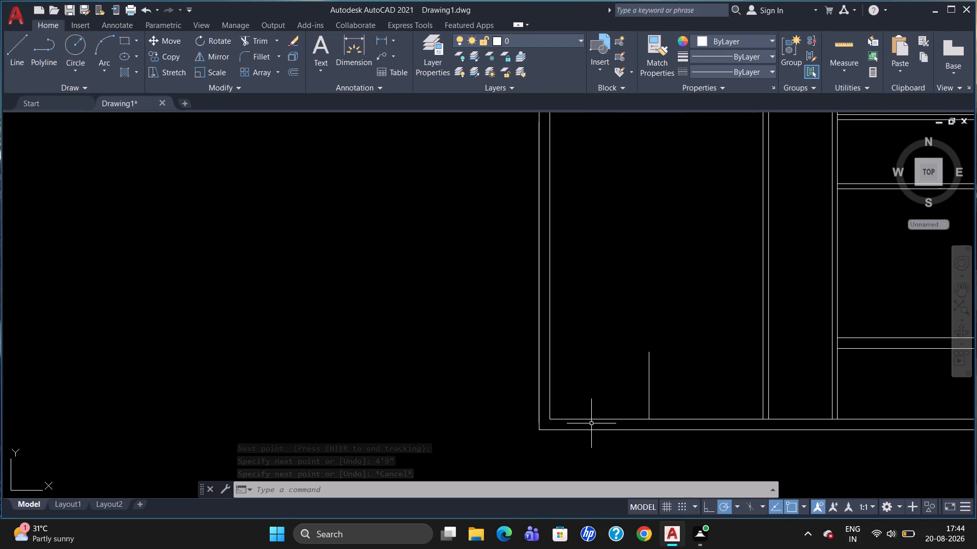
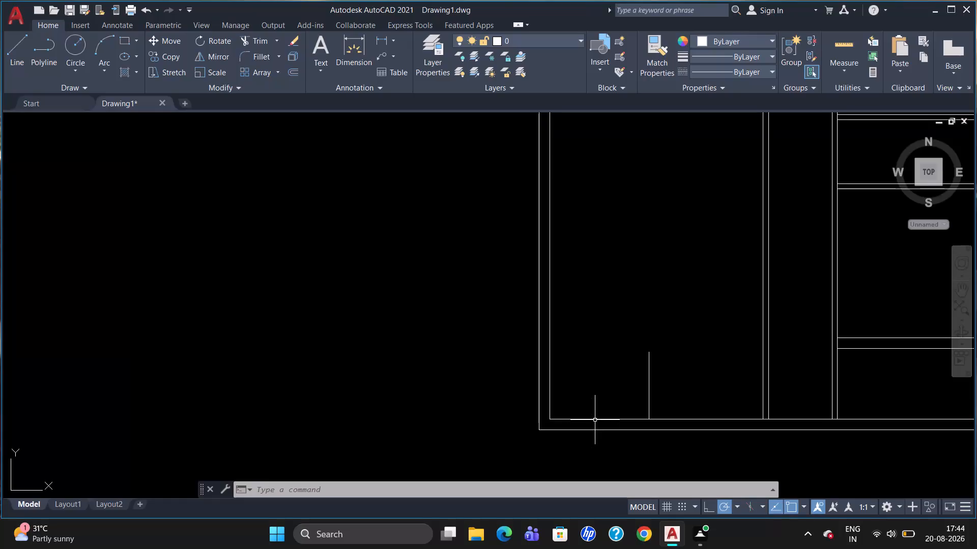
# Draw a 9" horizontal line across the left outer wall, starting 9" below the second cross wall's lower line.
pyautogui.scroll(-3, 623, 342)
pyautogui.scroll(2, 626, 233)
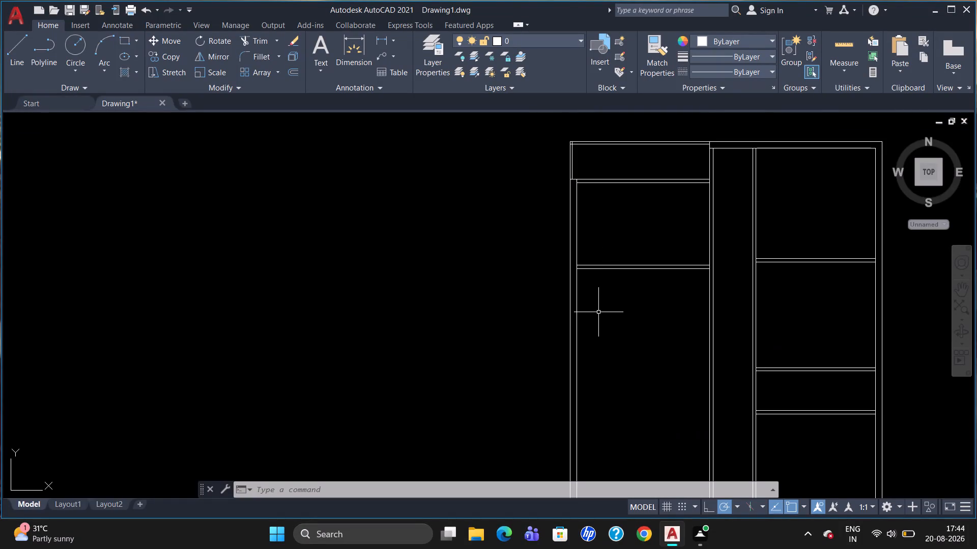
pyautogui.scroll(1, 593, 280)
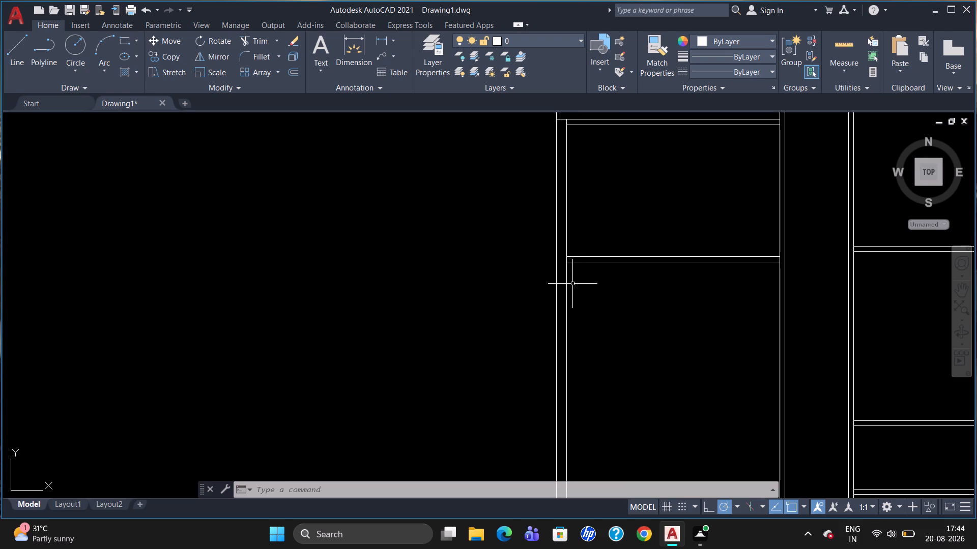
pyautogui.press('l')
pyautogui.press('Return')
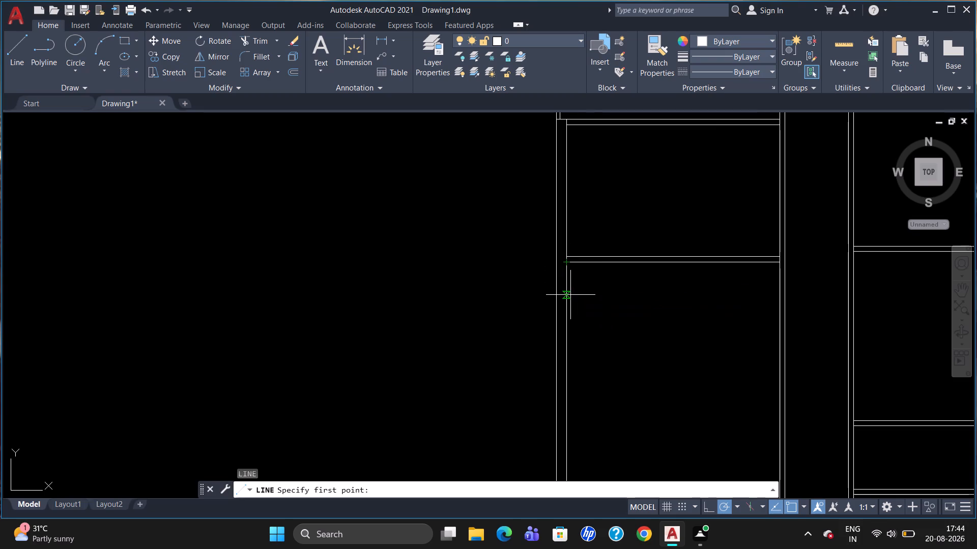
pyautogui.scroll(1, 574, 276)
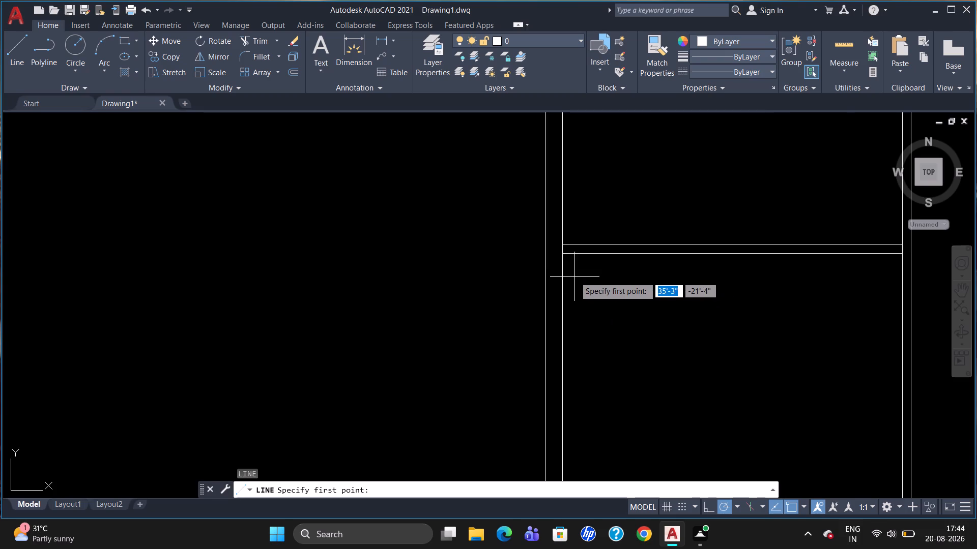
pyautogui.press('Escape')
pyautogui.press('l')
pyautogui.press('Return')
pyautogui.write('tk')
pyautogui.press('Return')
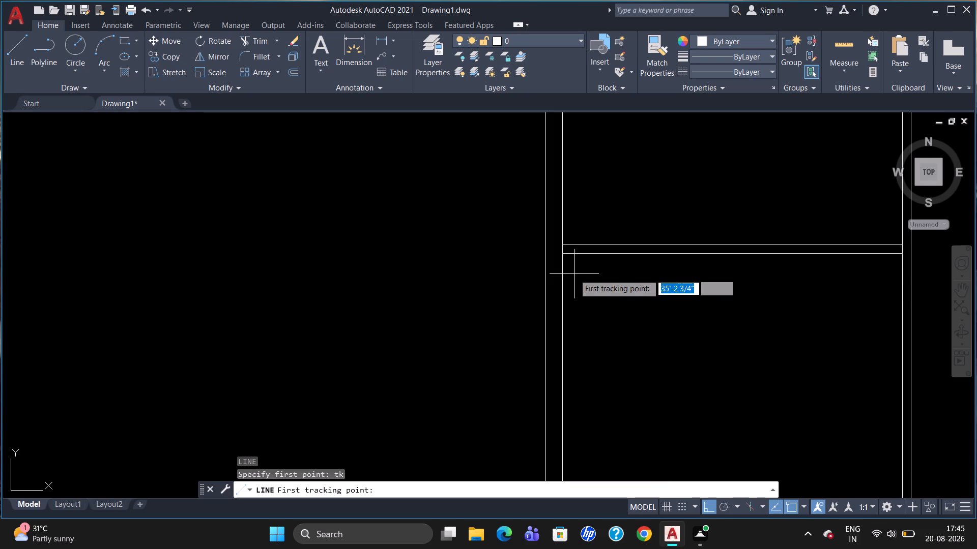
pyautogui.moveTo(563, 254); pyautogui.dragTo(564, 258)
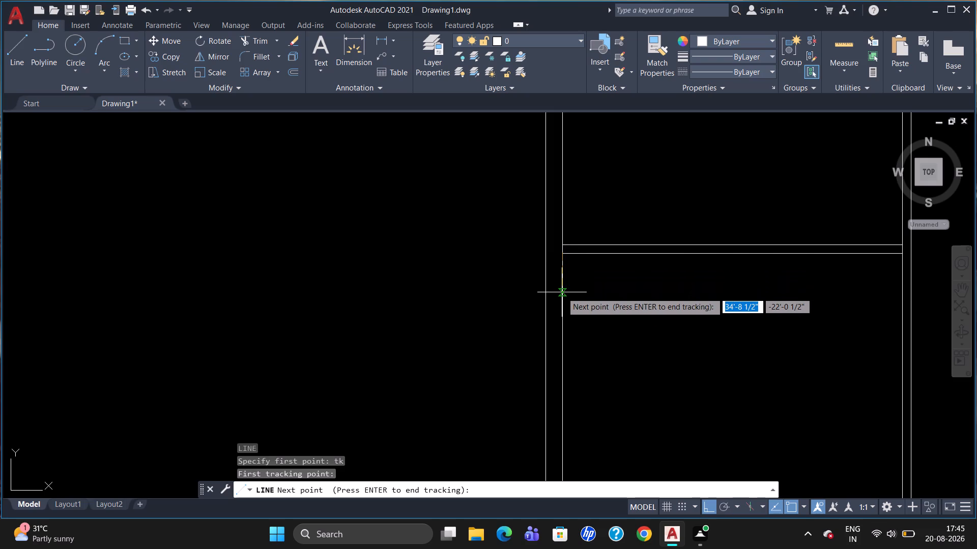
pyautogui.write('9"')
pyautogui.press('Return')
pyautogui.press('Return')
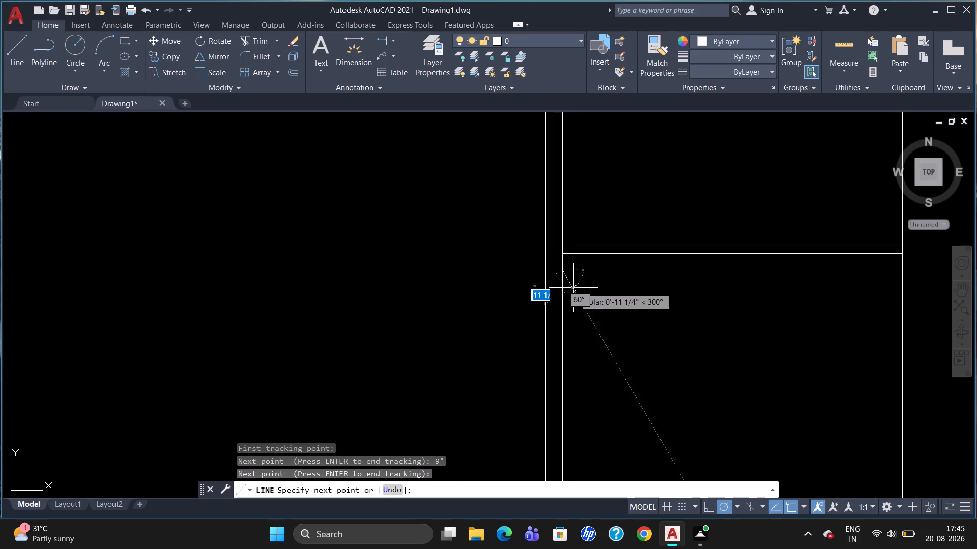
pyautogui.click(546, 268)
pyautogui.press('Escape')
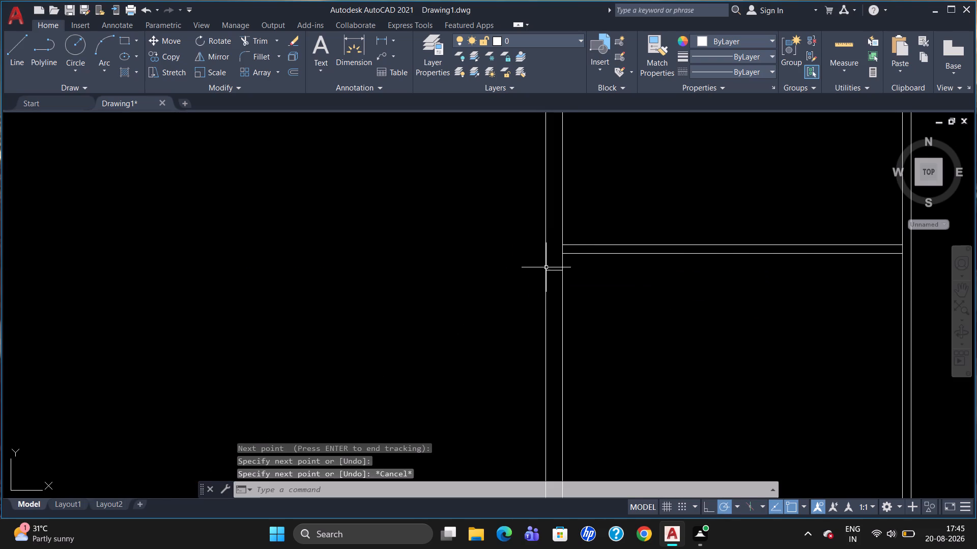
# Offset the short line across the left outer wall 3' downward to mark the opening's other edge.
pyautogui.scroll(-1, 575, 315)
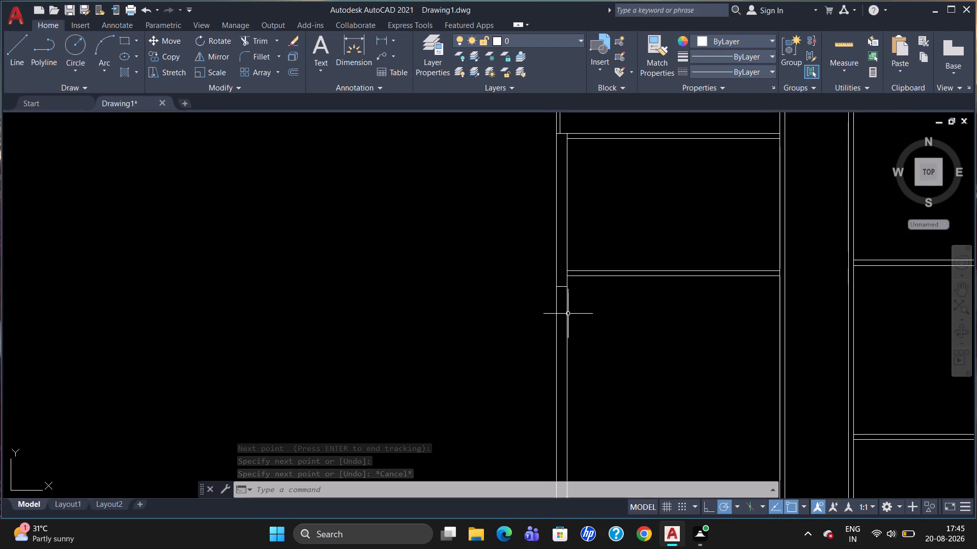
pyautogui.press('o')
pyautogui.press('Return')
pyautogui.write("3'")
pyautogui.press('Return')
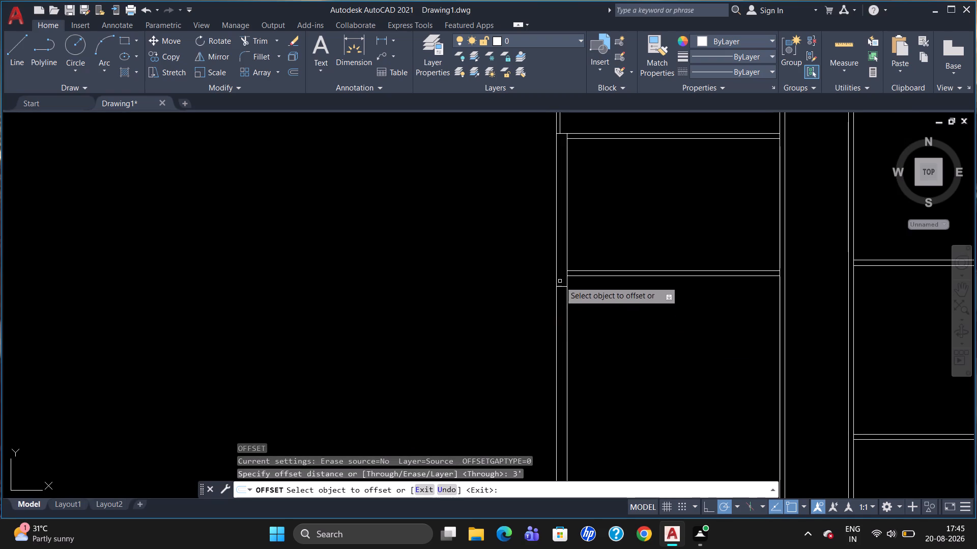
pyautogui.click(560, 286)
pyautogui.click(566, 384)
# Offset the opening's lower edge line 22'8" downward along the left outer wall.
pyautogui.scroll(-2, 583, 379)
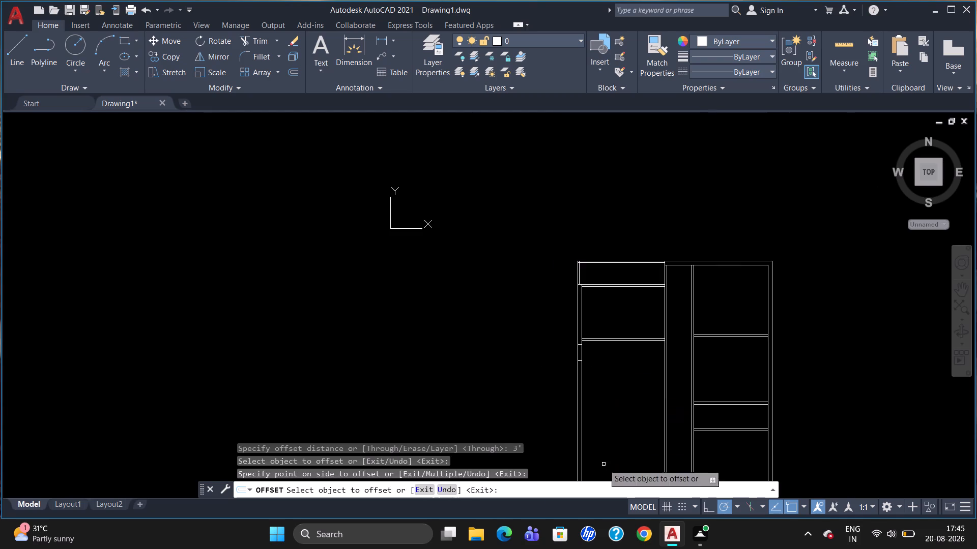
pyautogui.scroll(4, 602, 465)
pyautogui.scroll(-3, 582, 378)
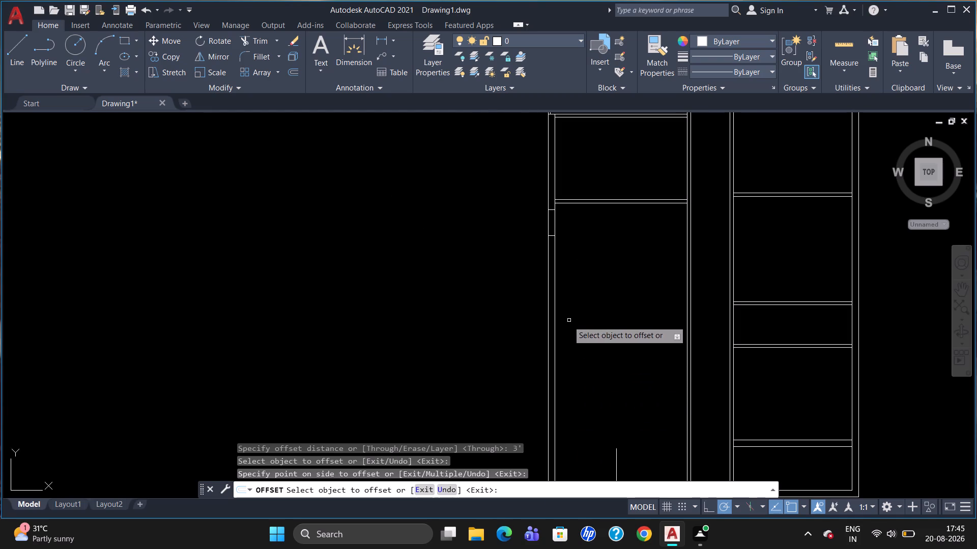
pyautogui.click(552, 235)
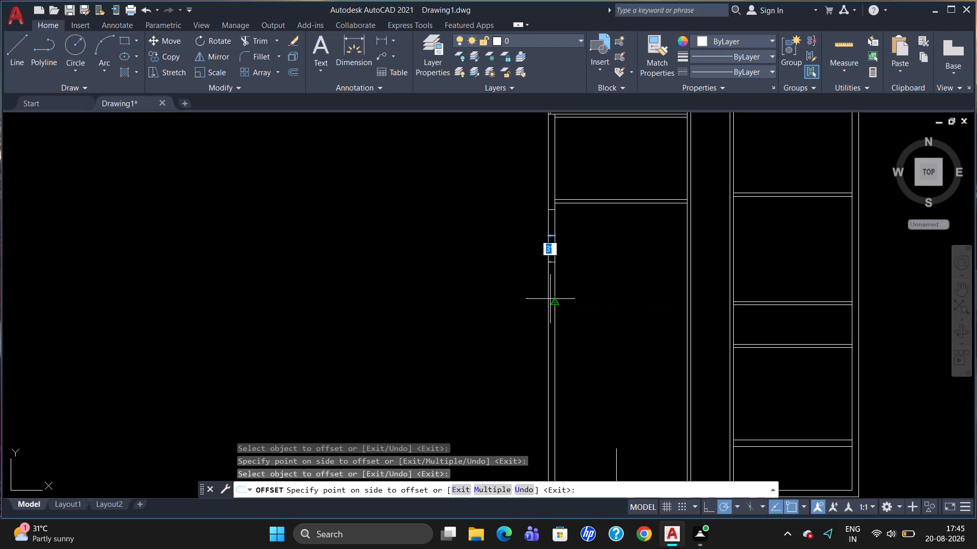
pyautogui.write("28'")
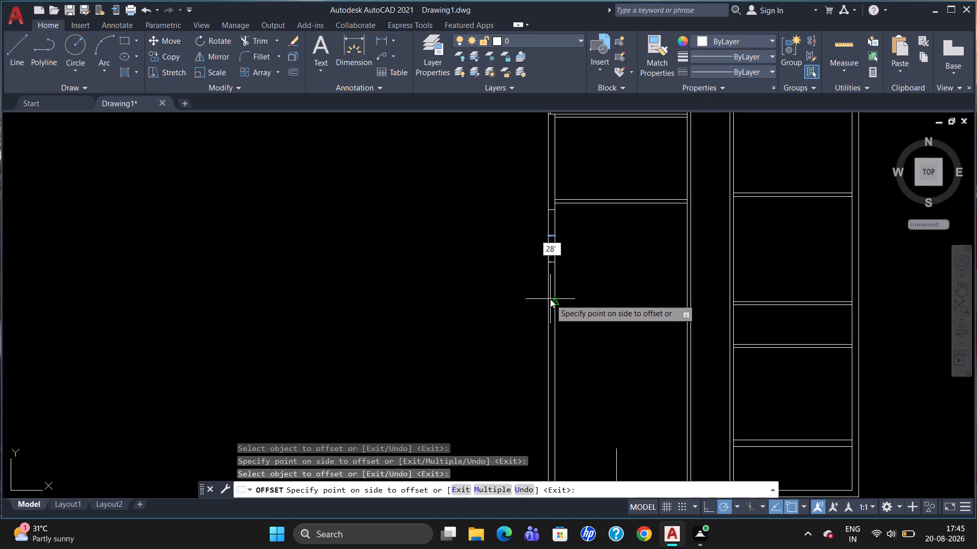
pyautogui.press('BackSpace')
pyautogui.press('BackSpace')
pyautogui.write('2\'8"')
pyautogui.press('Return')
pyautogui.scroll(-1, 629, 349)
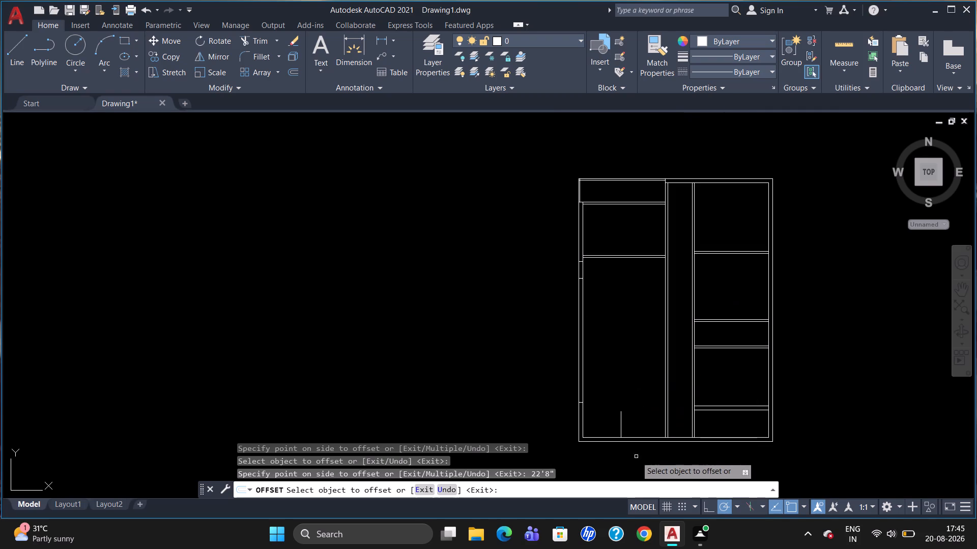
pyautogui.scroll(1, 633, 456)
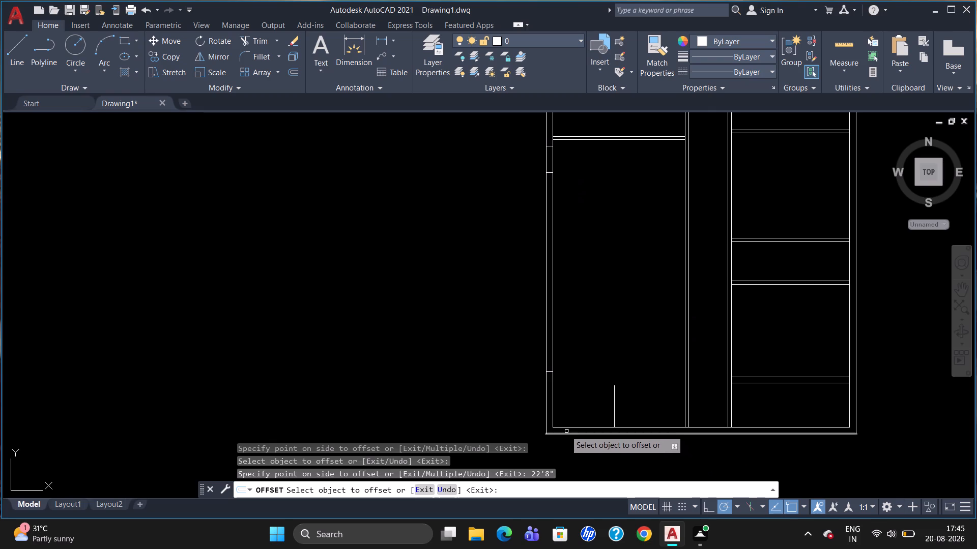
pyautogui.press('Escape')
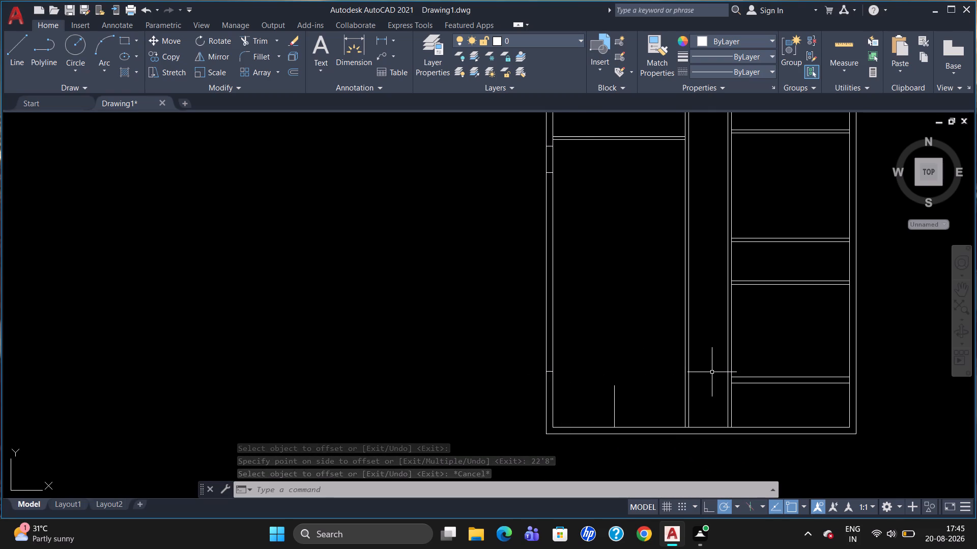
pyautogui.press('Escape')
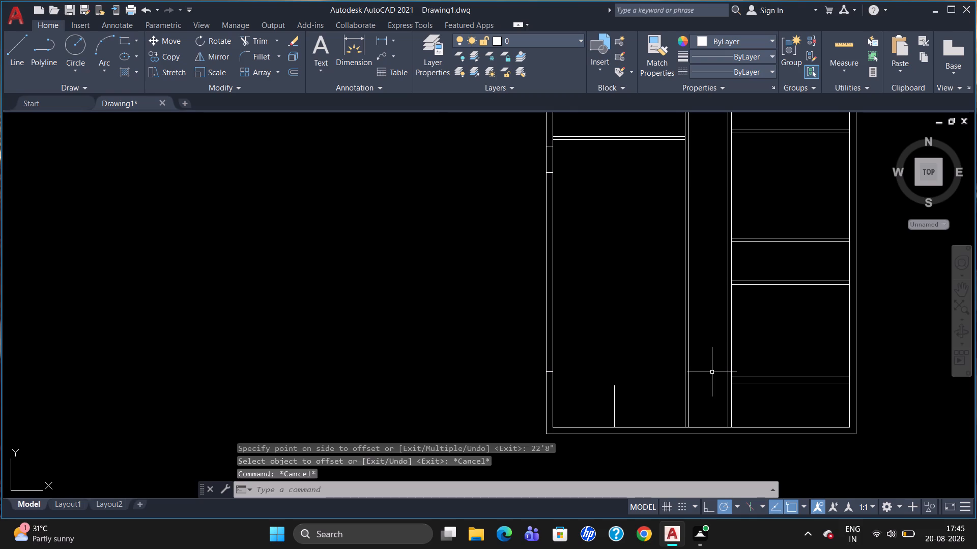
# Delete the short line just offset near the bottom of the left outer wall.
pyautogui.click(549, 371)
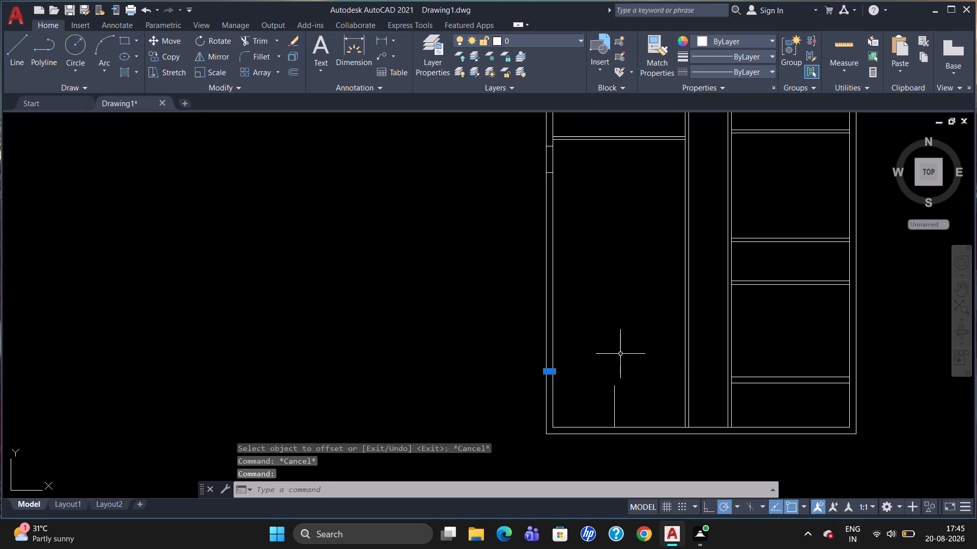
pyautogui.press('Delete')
# Draw a 20'4" horizontal line from the left end of the lowest right-hand cross wall's upper line to the inner left wall line.
pyautogui.press('l')
pyautogui.press('Return')
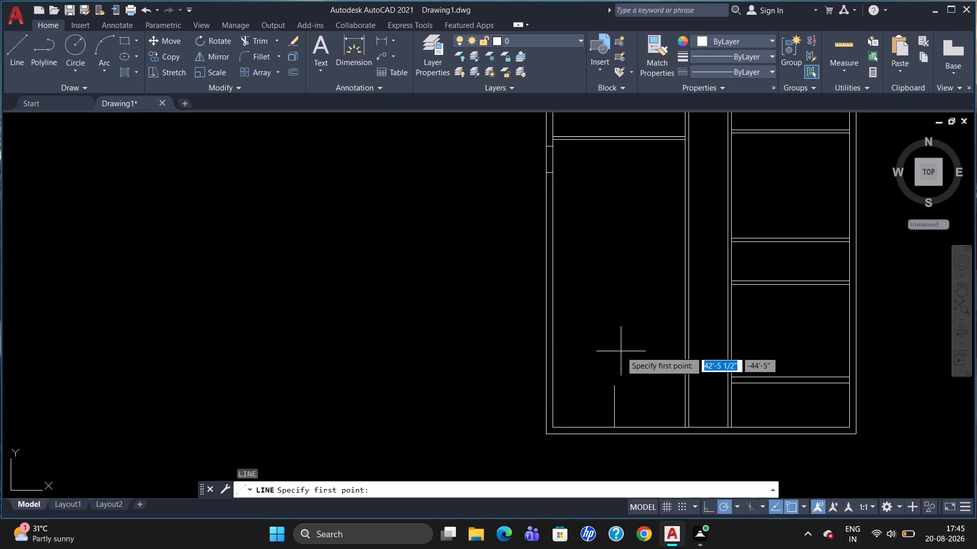
pyautogui.click(729, 375)
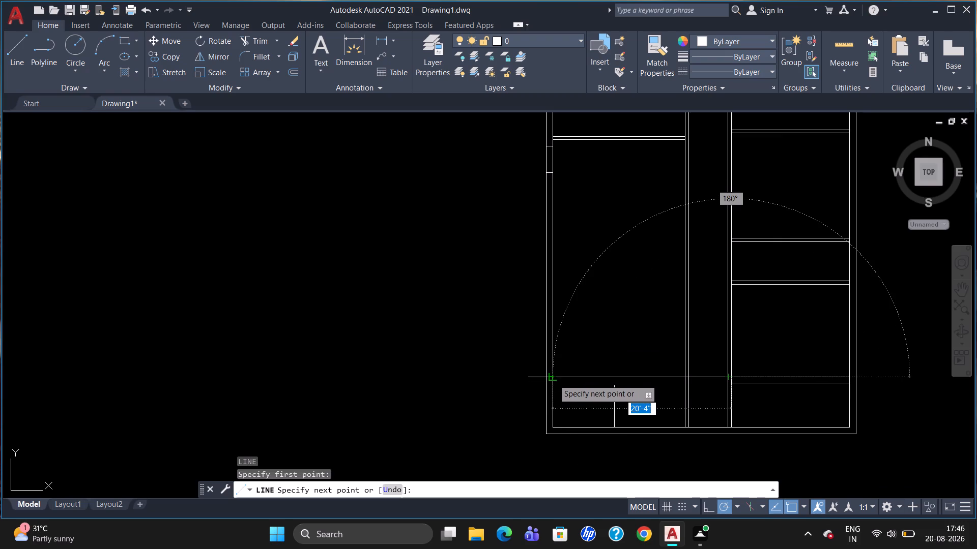
pyautogui.click(553, 380)
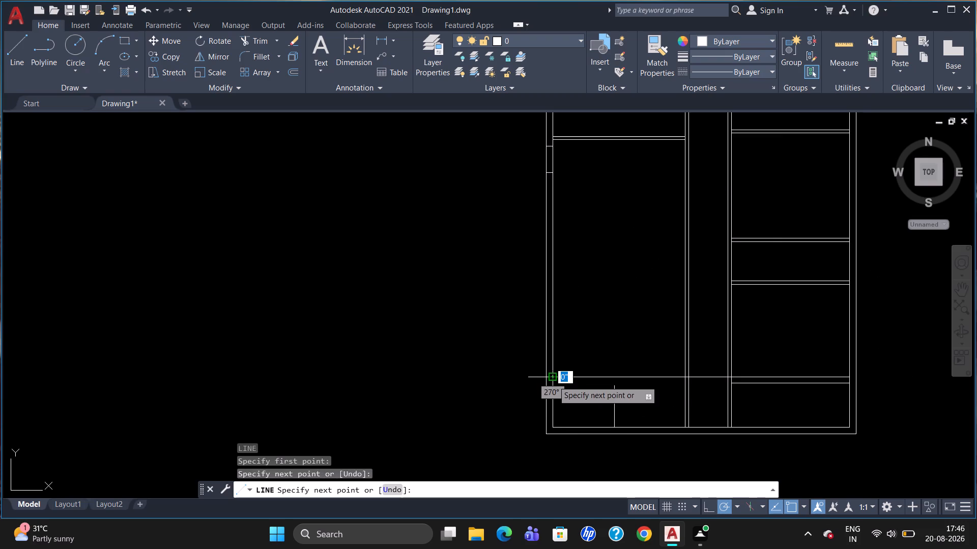
pyautogui.press('Escape')
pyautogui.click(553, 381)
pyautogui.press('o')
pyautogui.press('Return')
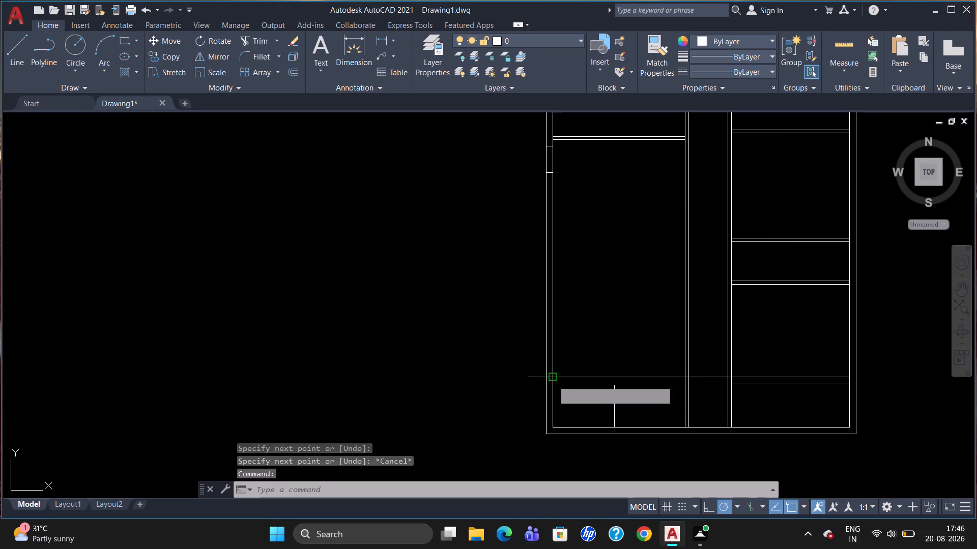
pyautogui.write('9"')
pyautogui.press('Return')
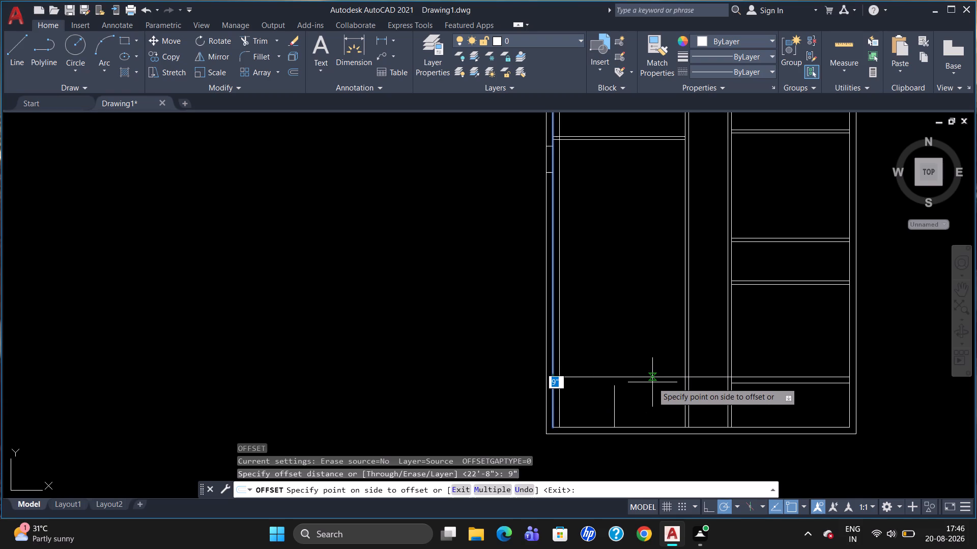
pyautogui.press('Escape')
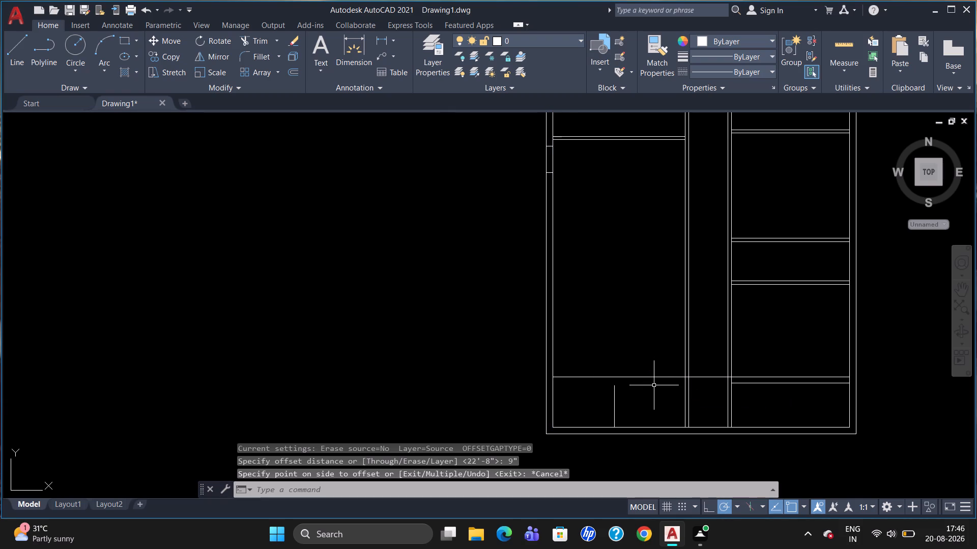
# Offset the new long horizontal line 9" downward to form the lower cross wall.
pyautogui.press('o')
pyautogui.press('Return')
pyautogui.write('9"')
pyautogui.press('Return')
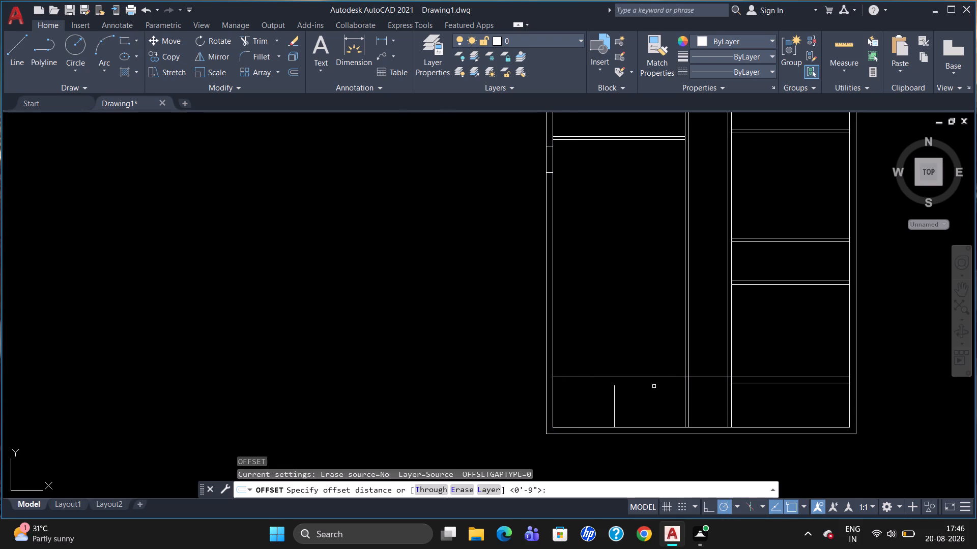
pyautogui.click(659, 377)
pyautogui.click(661, 390)
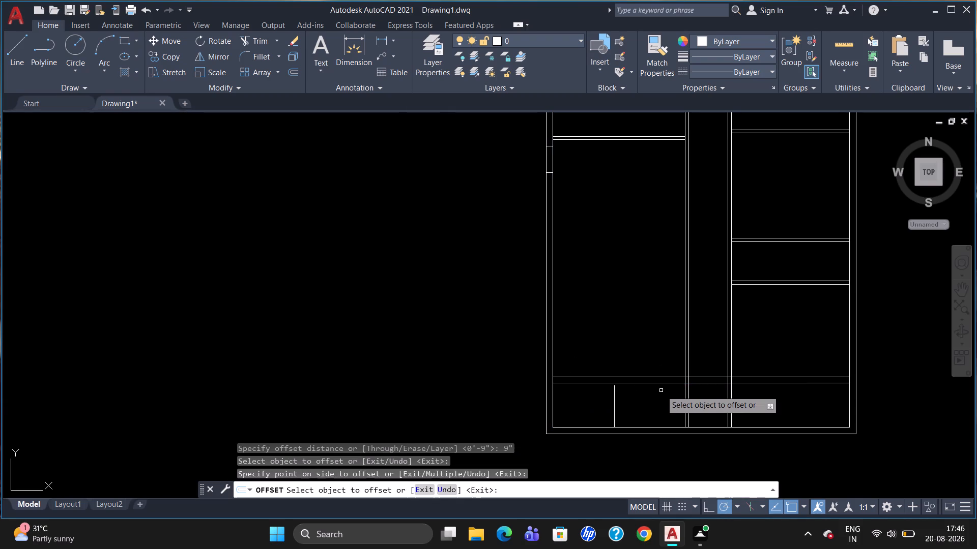
pyautogui.press('Escape')
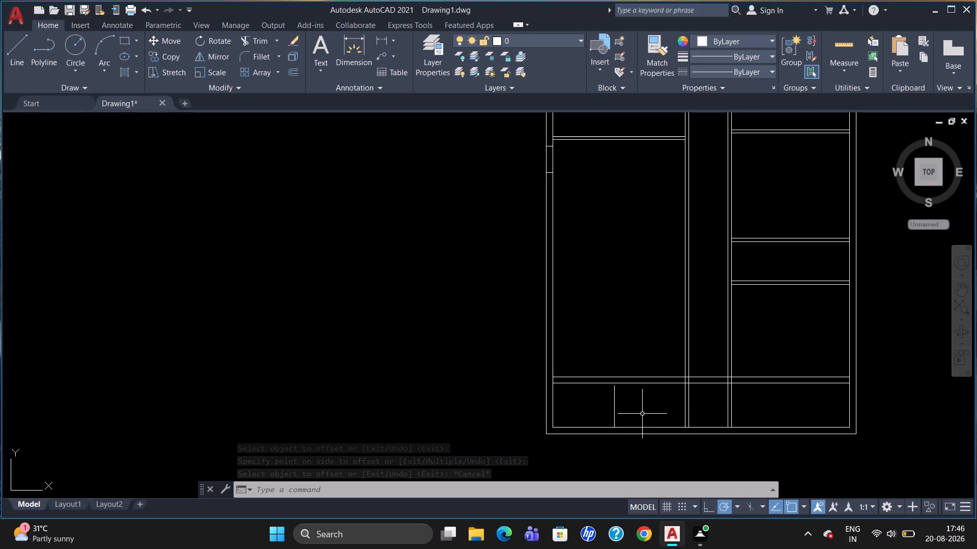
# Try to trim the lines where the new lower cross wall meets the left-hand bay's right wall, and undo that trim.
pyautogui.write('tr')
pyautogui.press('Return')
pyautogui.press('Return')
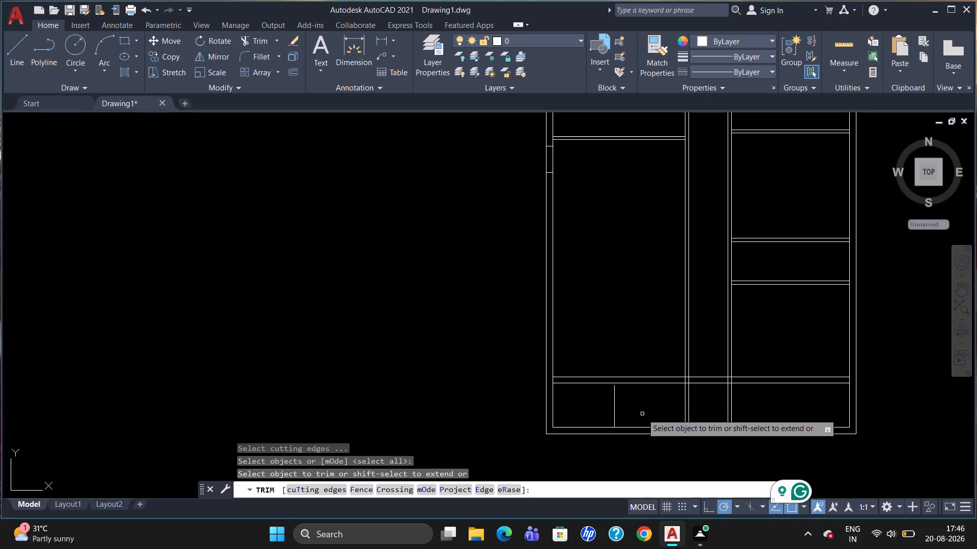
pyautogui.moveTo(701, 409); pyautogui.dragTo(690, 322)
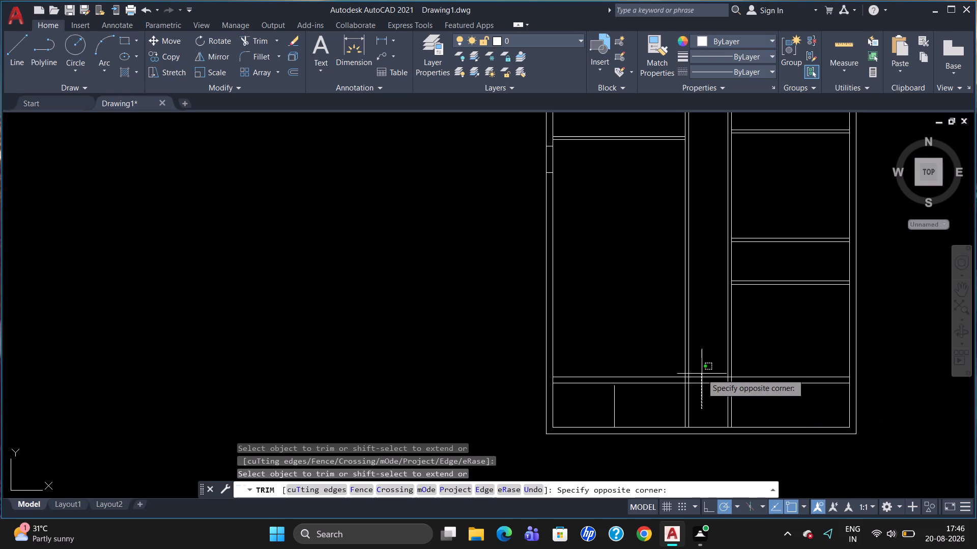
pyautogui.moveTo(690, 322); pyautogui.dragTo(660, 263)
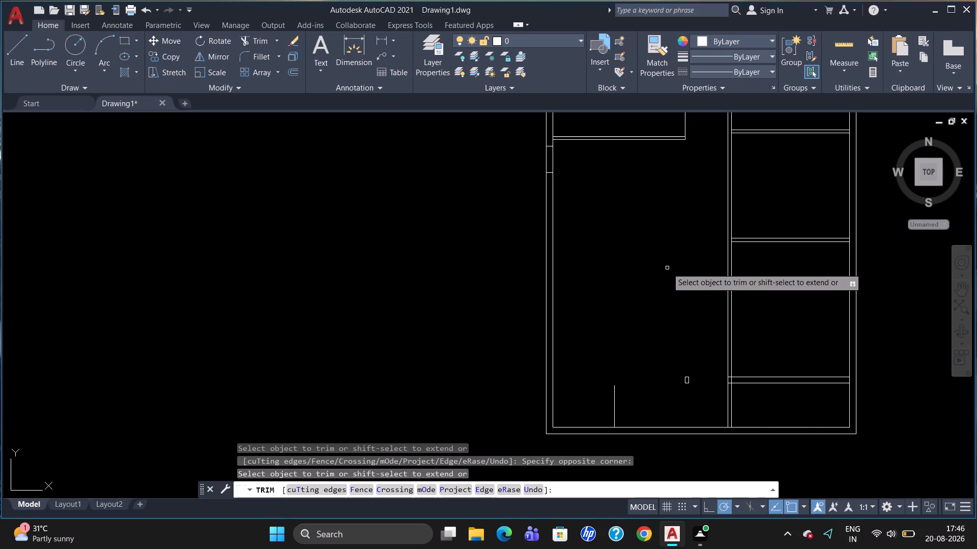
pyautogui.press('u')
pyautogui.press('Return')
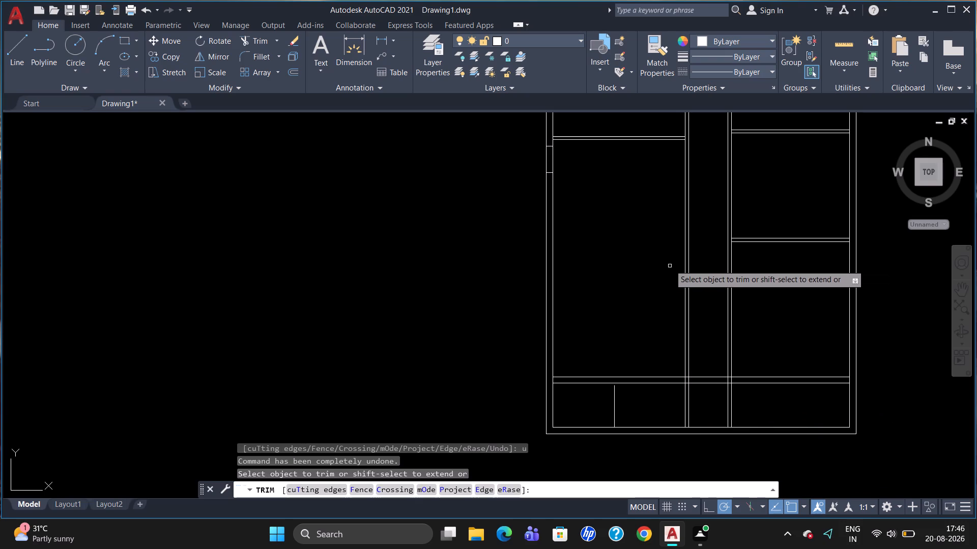
# Trim the lower cross wall across the central passage and the left-hand bay's right wall below that cross wall.
pyautogui.click(682, 285)
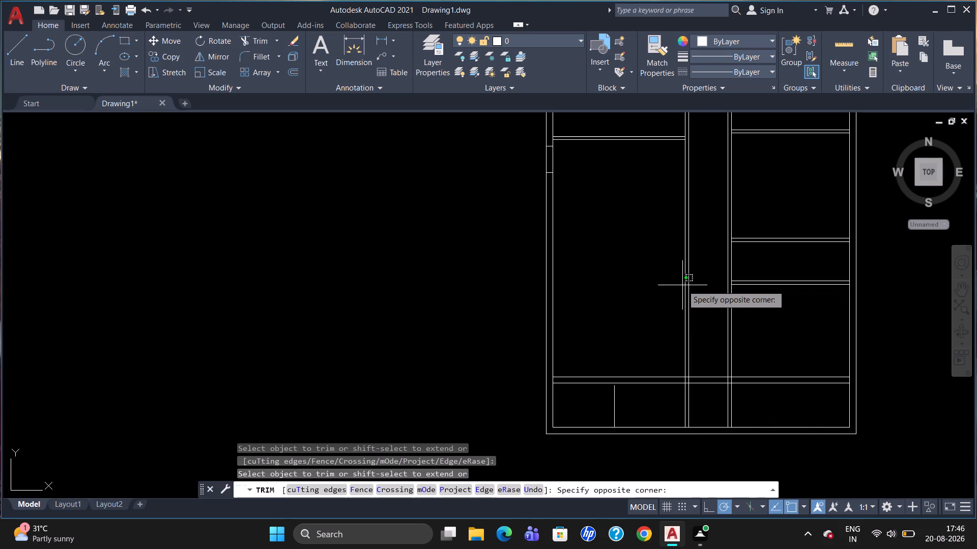
pyautogui.click(664, 302)
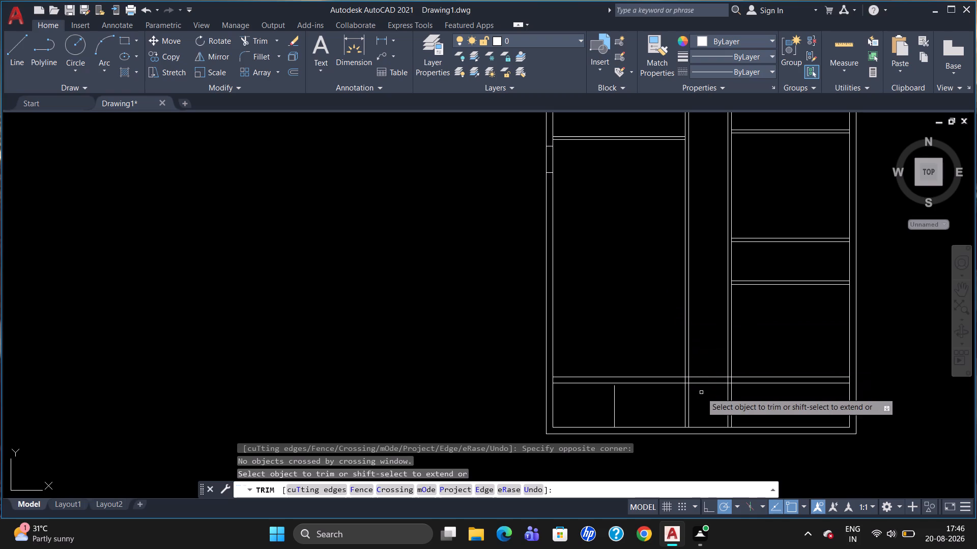
pyautogui.moveTo(704, 367); pyautogui.dragTo(709, 392)
pyautogui.click(709, 392)
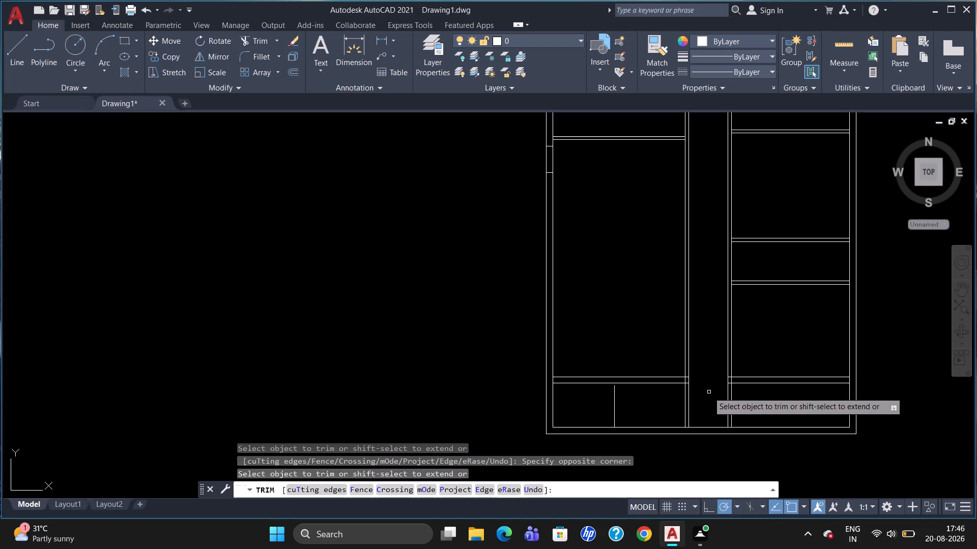
pyautogui.moveTo(698, 401); pyautogui.dragTo(675, 408)
pyautogui.click(672, 407)
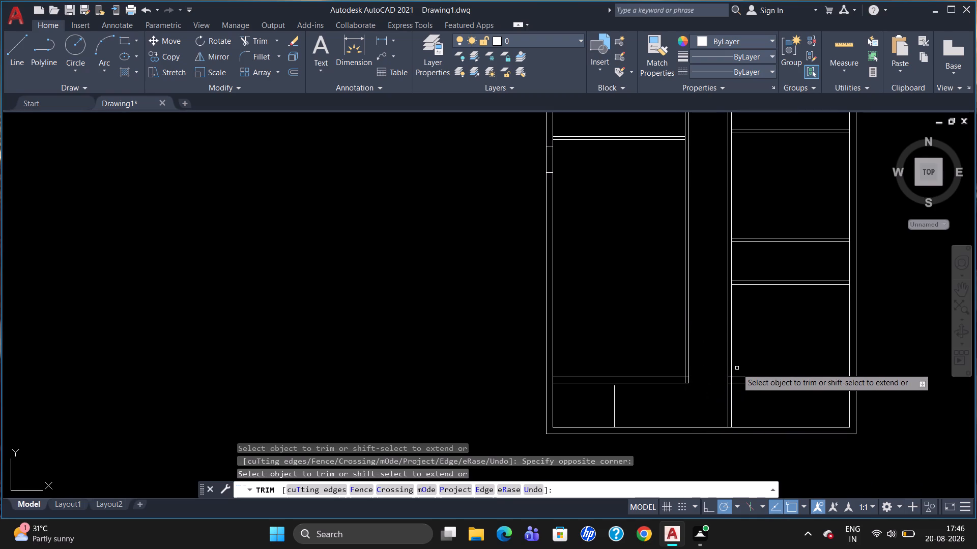
pyautogui.scroll(-1, 698, 348)
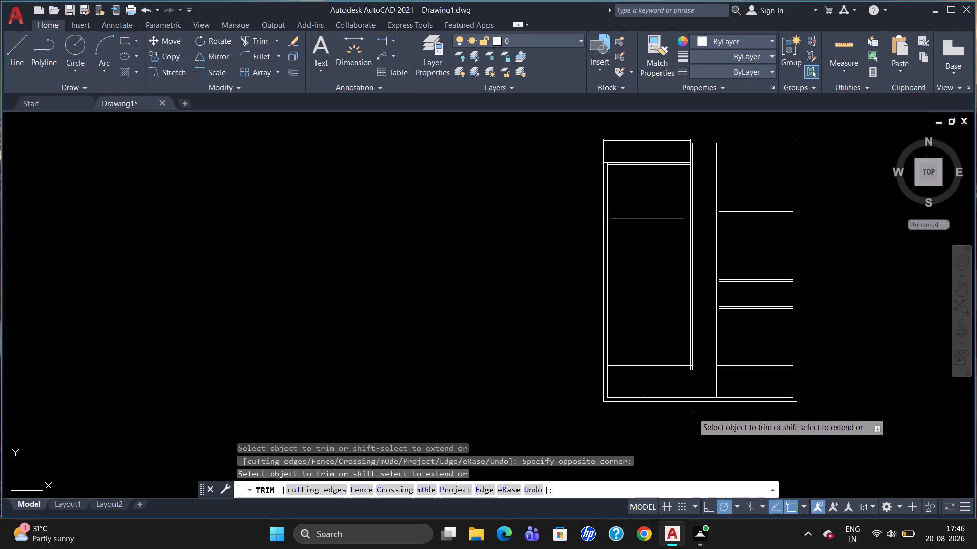
pyautogui.scroll(1, 685, 415)
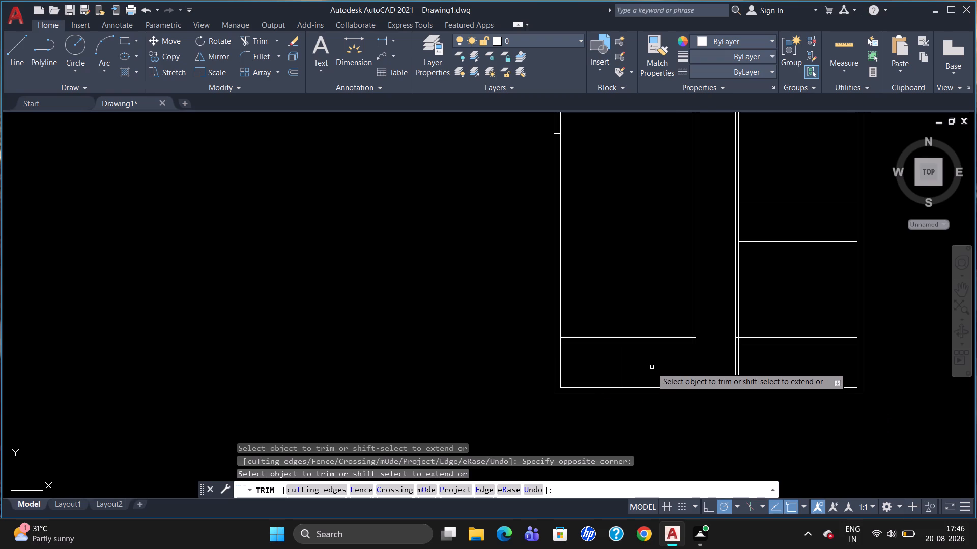
pyautogui.press('Escape')
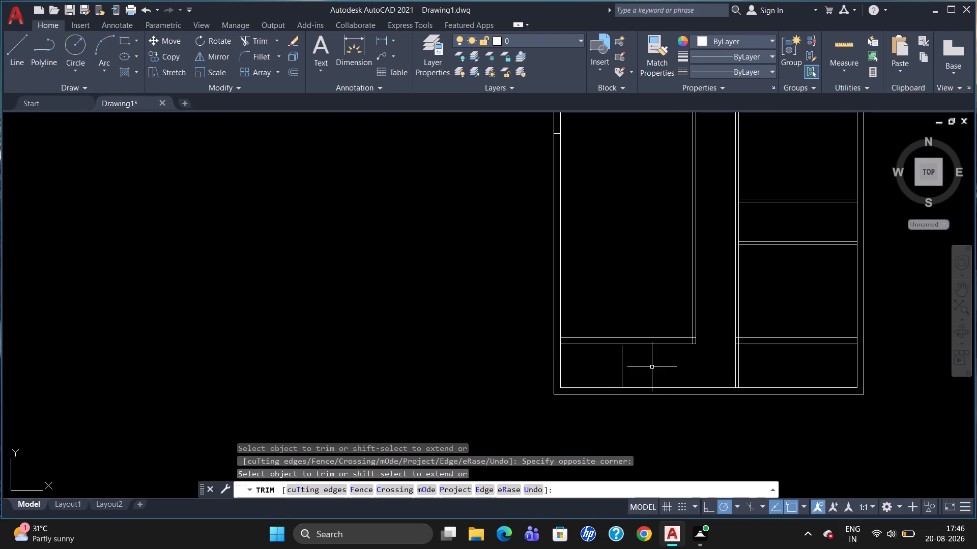
# Delete the short vertical line between the left part of the lower cross wall and the bottom wall.
pyautogui.click(622, 364)
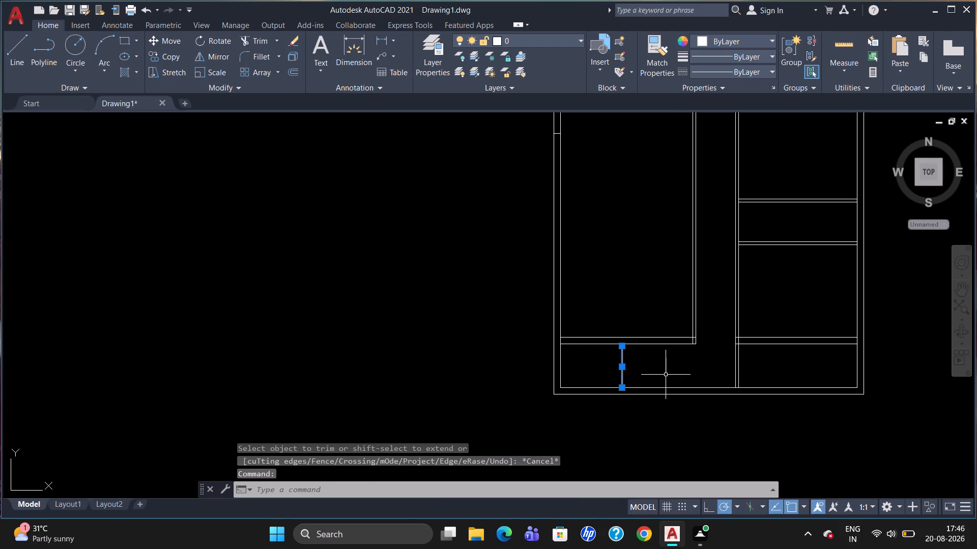
pyautogui.press('Delete')
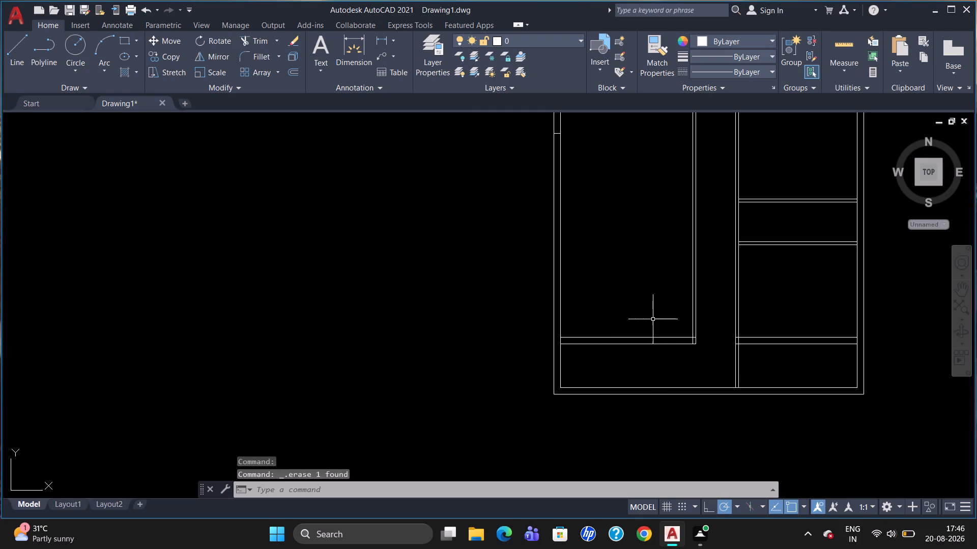
# Dimension the clear depth from the left-hand lower cross wall to the bottom inner wall line, and delete that dimension.
pyautogui.scroll(-1, 653, 322)
pyautogui.scroll(1, 656, 301)
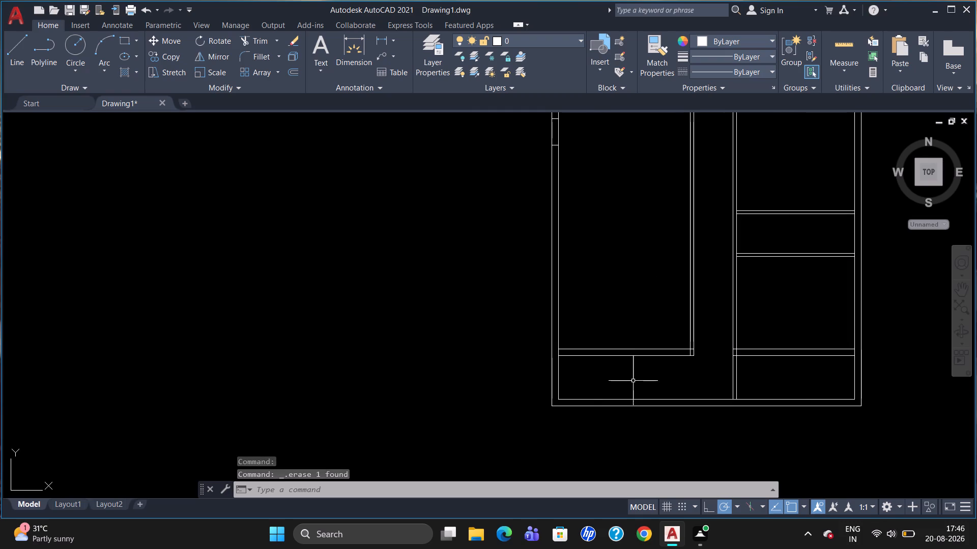
pyautogui.scroll(1, 620, 397)
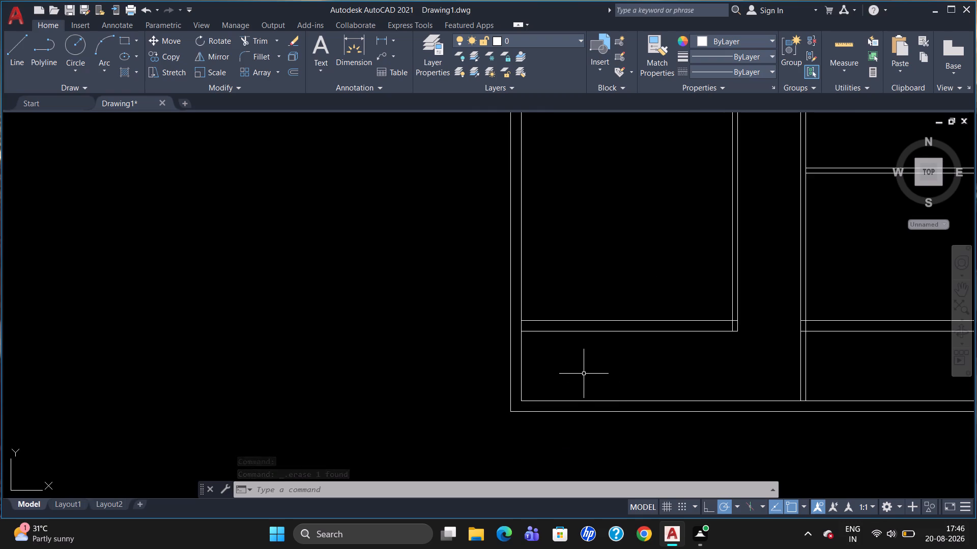
pyautogui.write('dli')
pyautogui.press('Return')
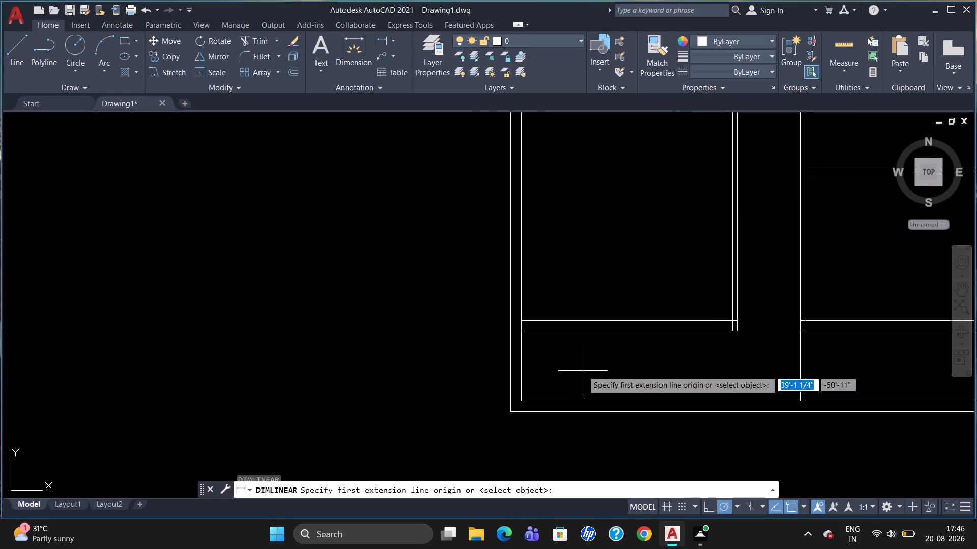
pyautogui.click(522, 335)
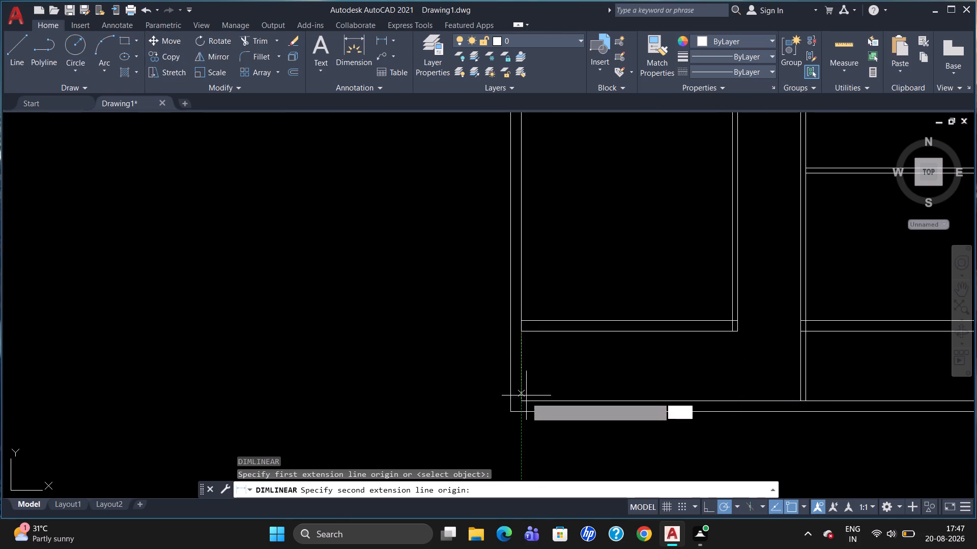
pyautogui.click(520, 406)
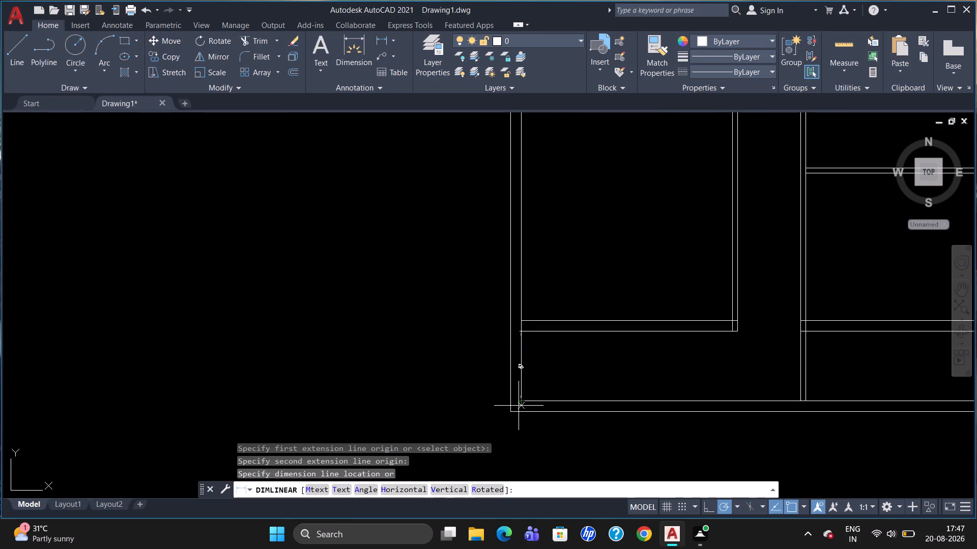
pyautogui.click(496, 411)
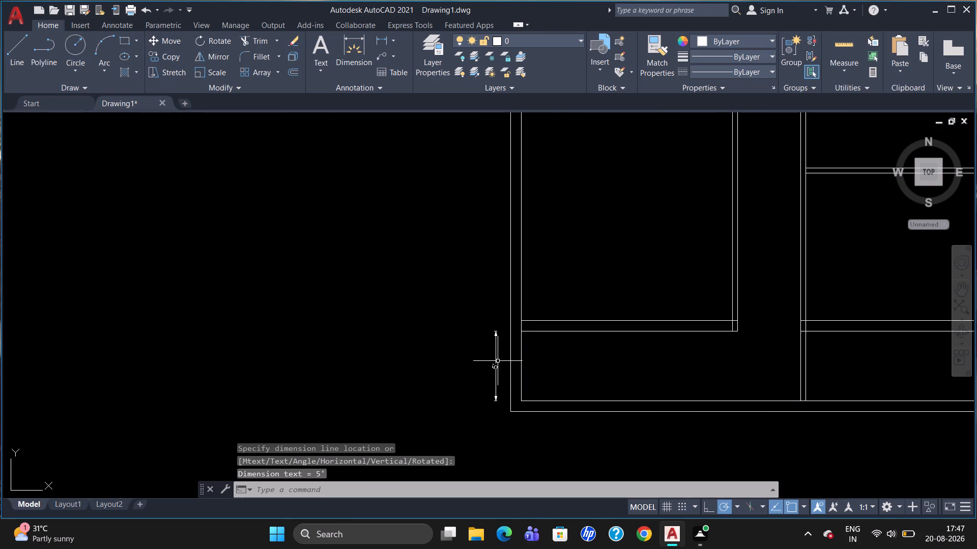
pyautogui.click(494, 365)
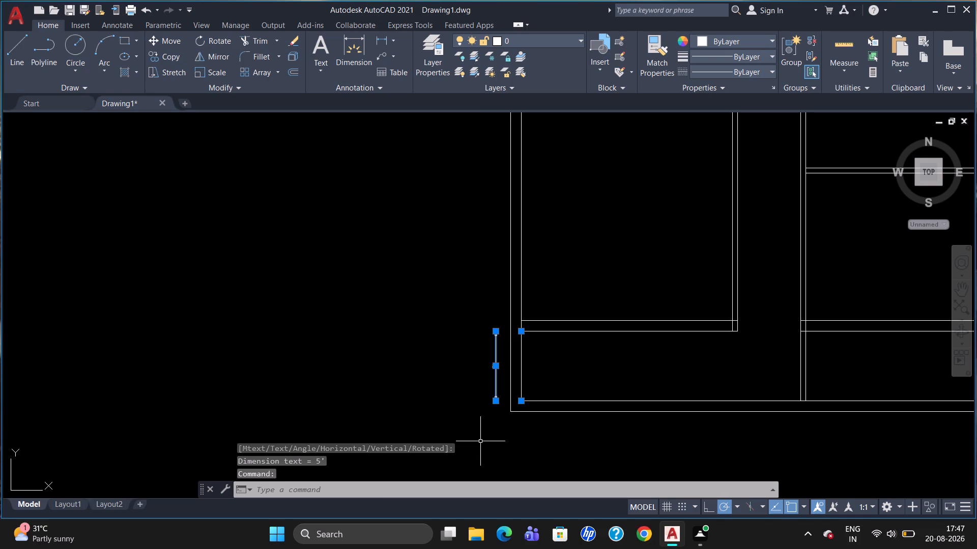
pyautogui.press('Delete')
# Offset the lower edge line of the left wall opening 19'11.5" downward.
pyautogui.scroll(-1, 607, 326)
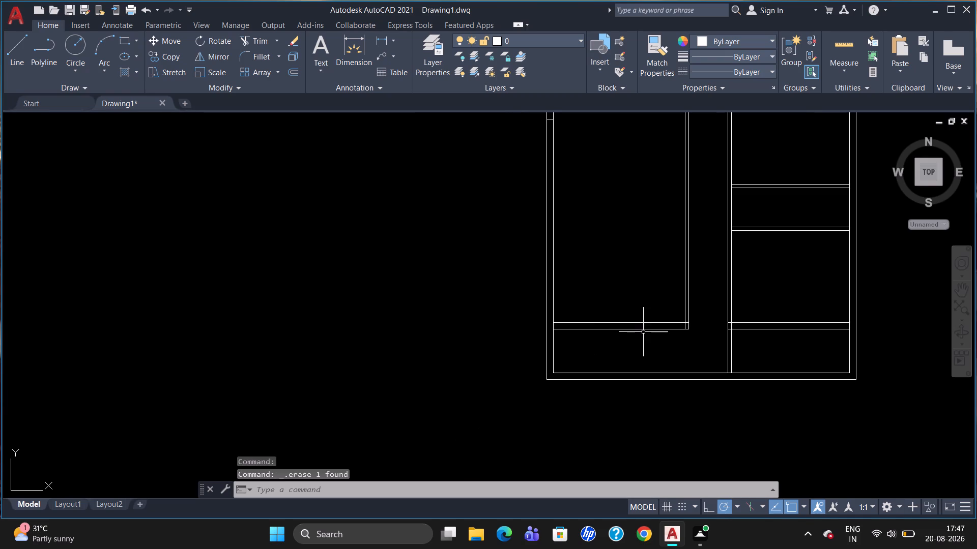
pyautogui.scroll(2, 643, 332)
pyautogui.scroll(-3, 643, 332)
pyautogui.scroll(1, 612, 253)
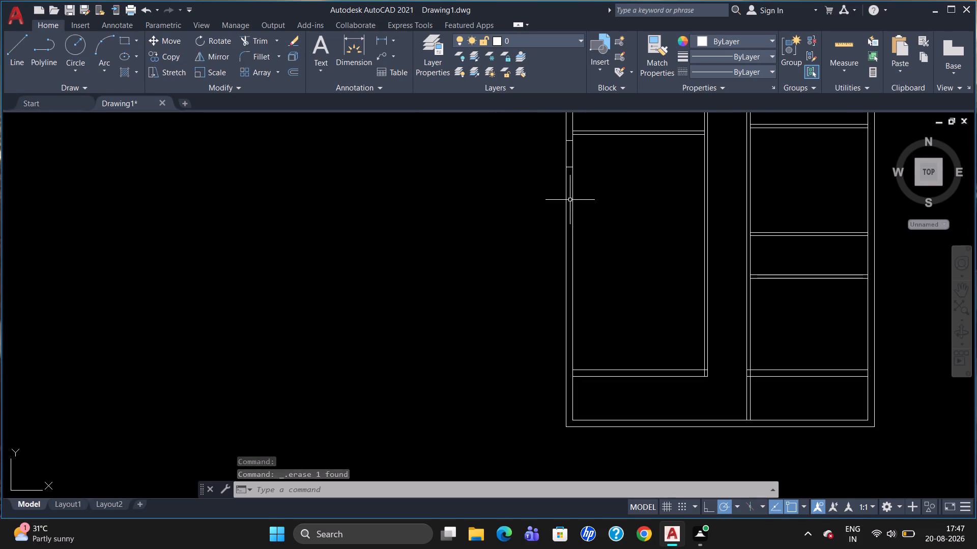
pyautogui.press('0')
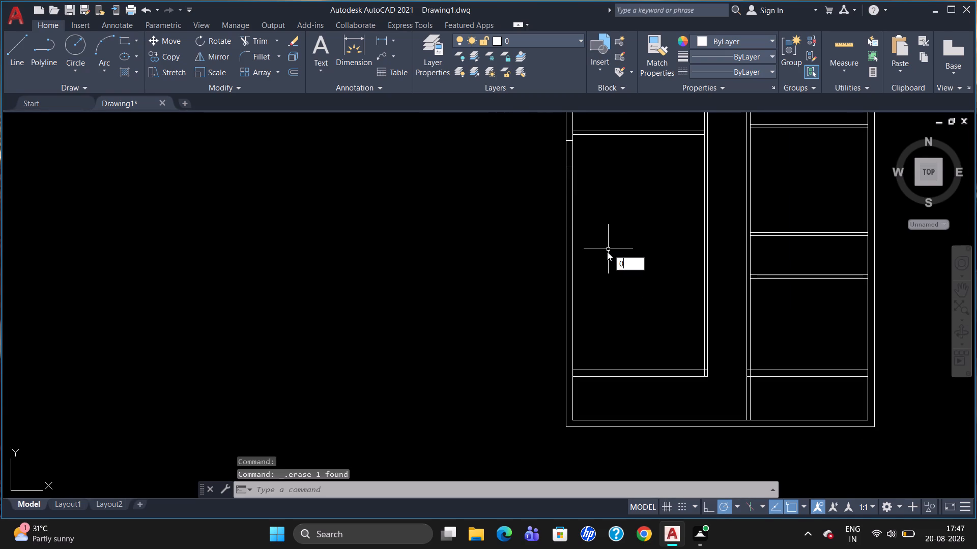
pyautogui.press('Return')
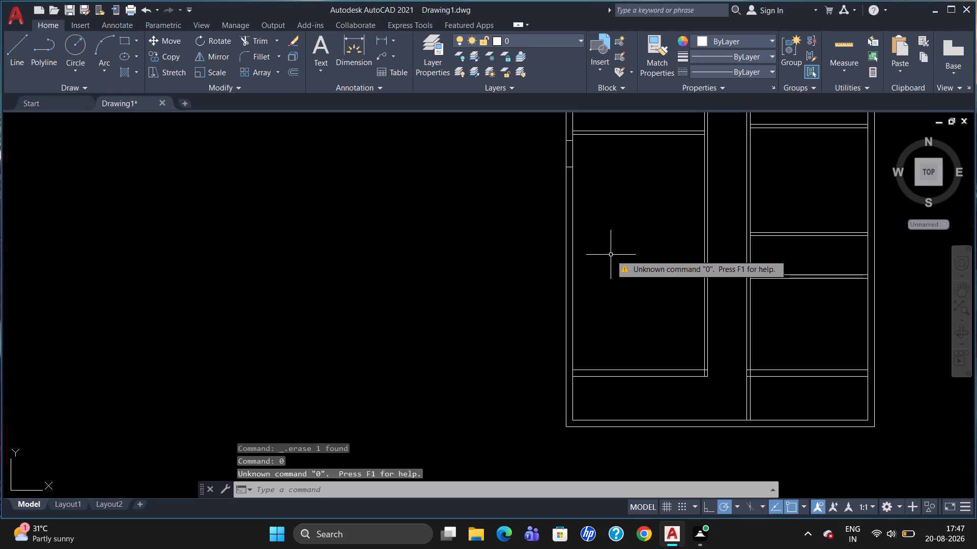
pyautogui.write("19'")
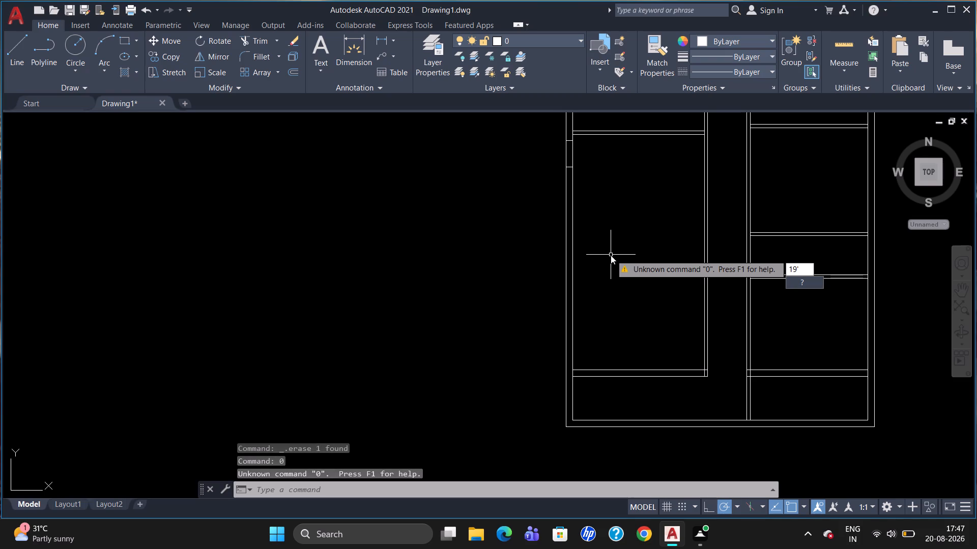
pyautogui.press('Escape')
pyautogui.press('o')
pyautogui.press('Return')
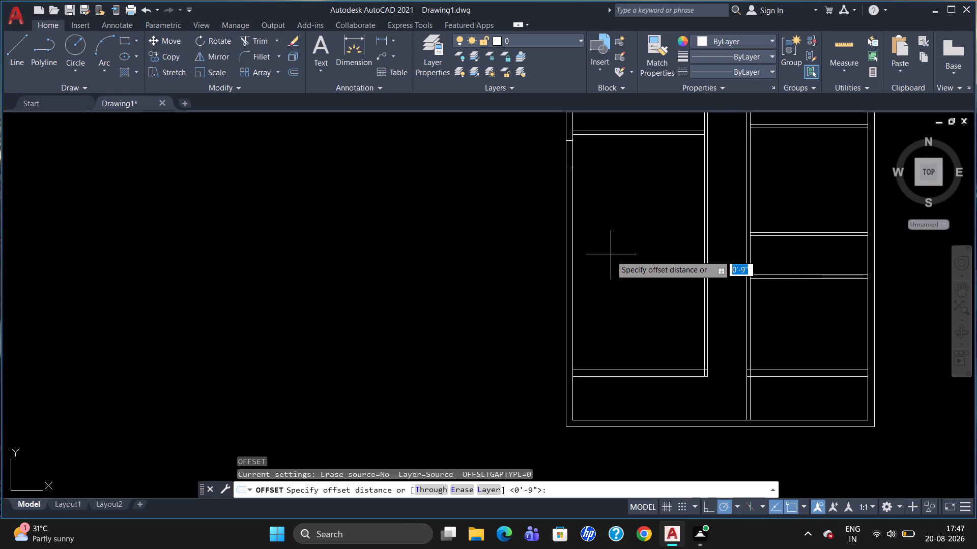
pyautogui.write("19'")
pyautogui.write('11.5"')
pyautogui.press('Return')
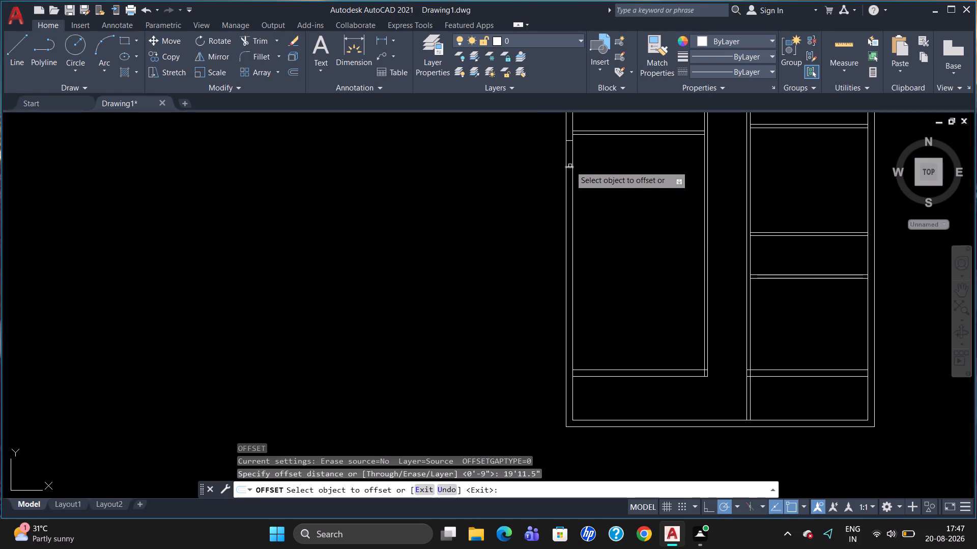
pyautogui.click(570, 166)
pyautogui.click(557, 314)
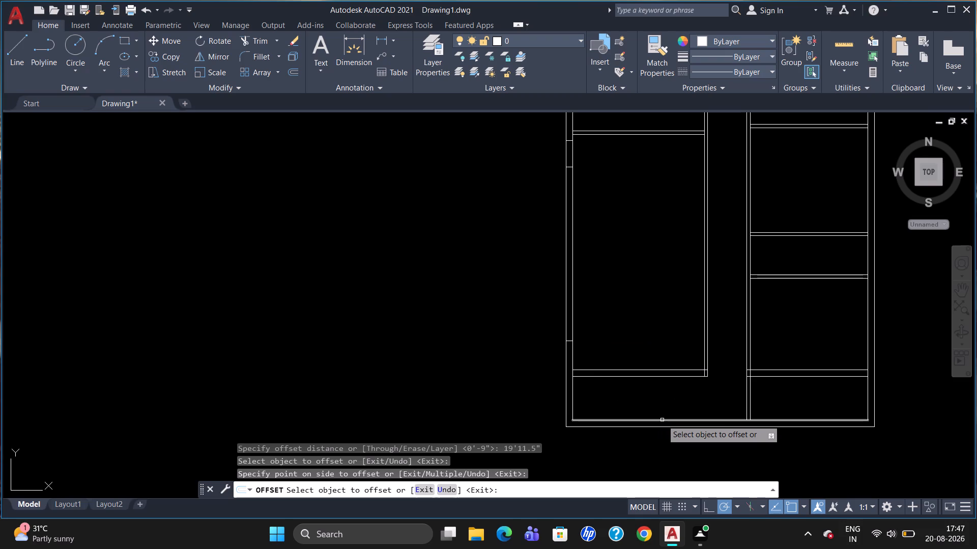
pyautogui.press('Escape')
# Dimension the clear depth below the right-hand part of the lower cross wall, and delete that dimension.
pyautogui.scroll(1, 784, 427)
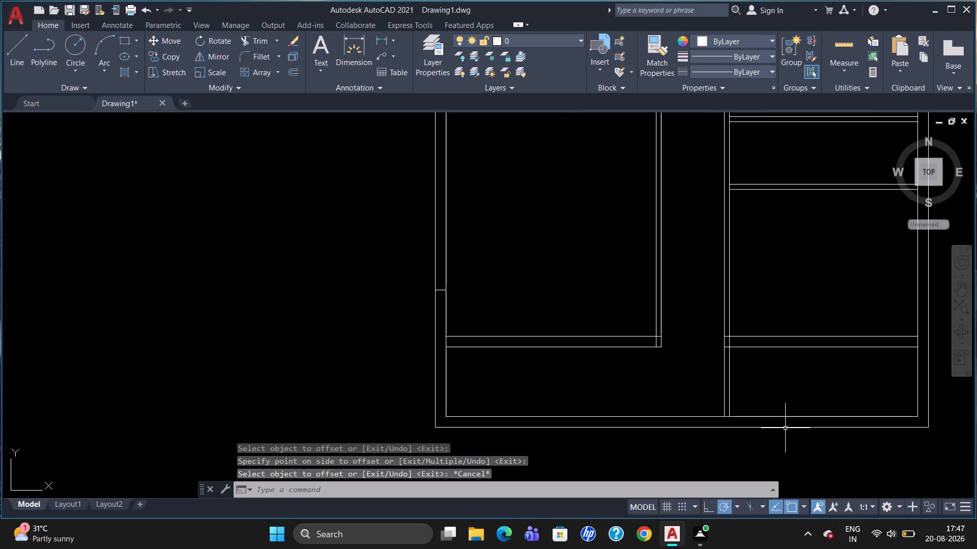
pyautogui.write('dli')
pyautogui.press('Return')
pyautogui.moveTo(769, 349); pyautogui.dragTo(769, 354)
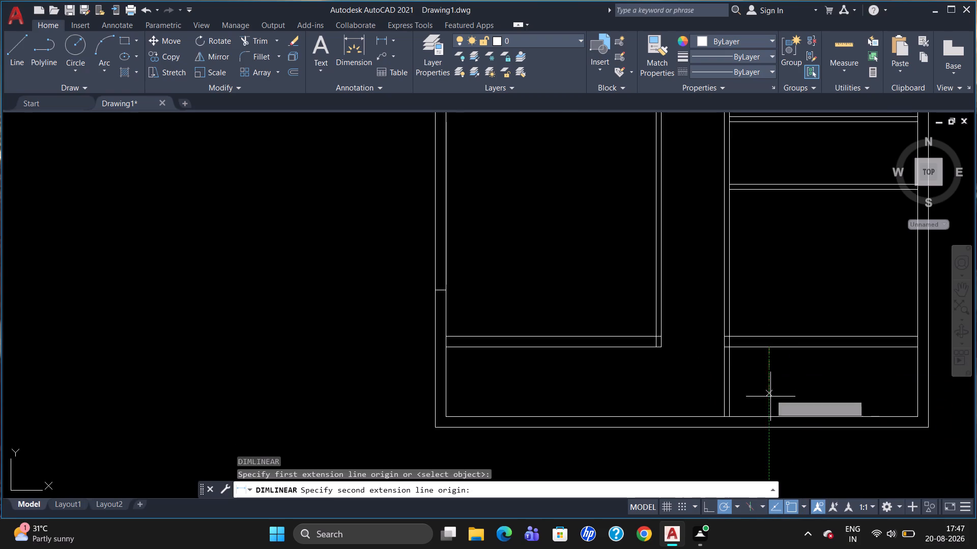
pyautogui.click(770, 417)
pyautogui.click(775, 415)
pyautogui.click(768, 384)
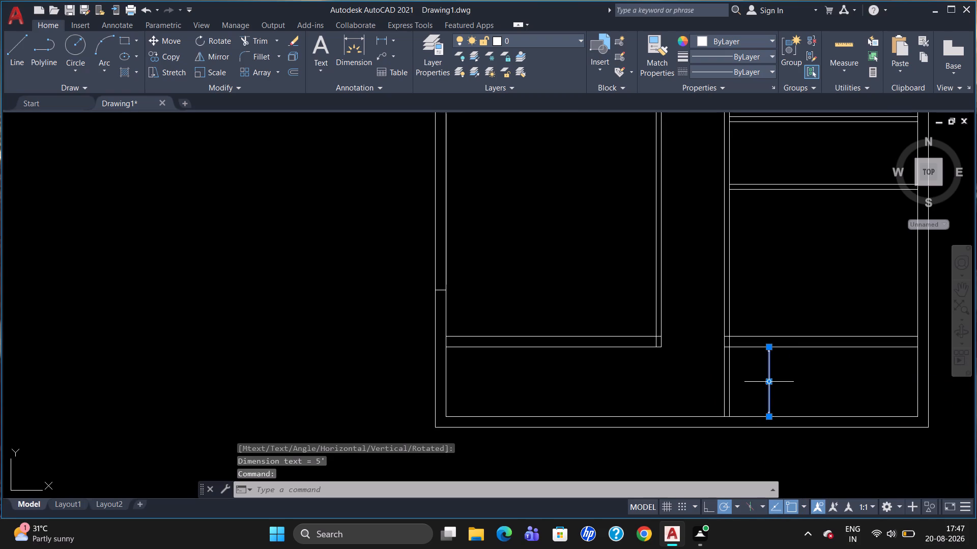
pyautogui.press('Delete')
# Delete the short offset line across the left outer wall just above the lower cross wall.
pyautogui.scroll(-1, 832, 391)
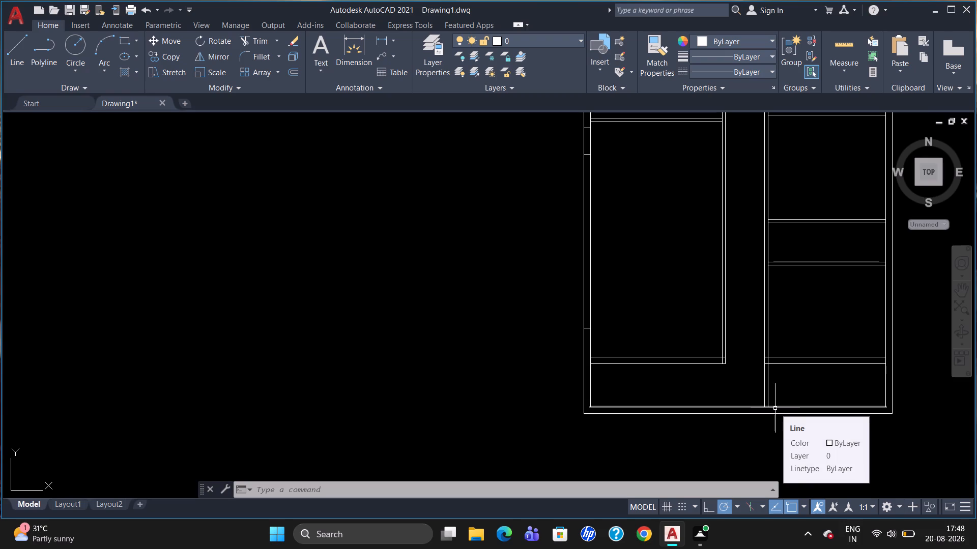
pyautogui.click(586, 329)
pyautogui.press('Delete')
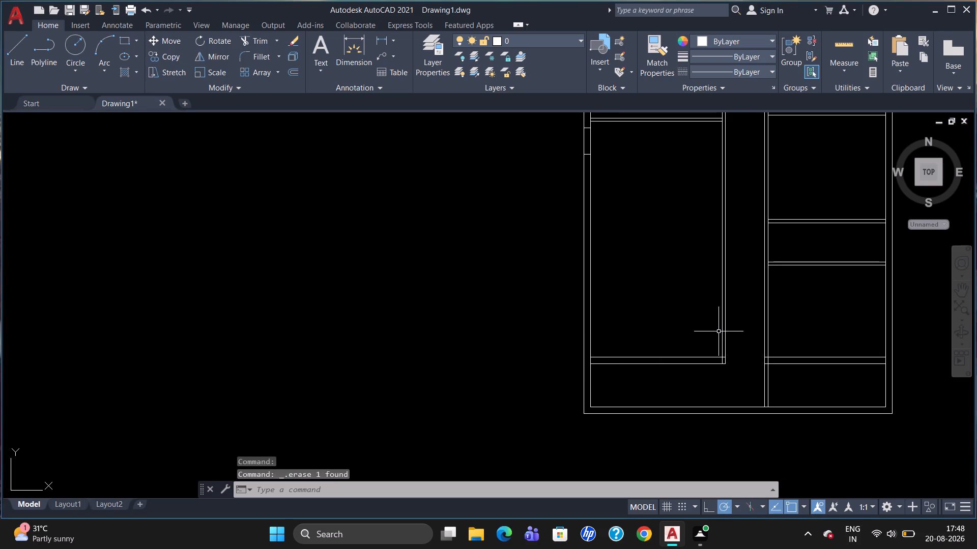
# Trim the left wall's inner line between the two lines of the middle cross wall at their junction.
pyautogui.scroll(2, 615, 171)
pyautogui.scroll(-3, 615, 179)
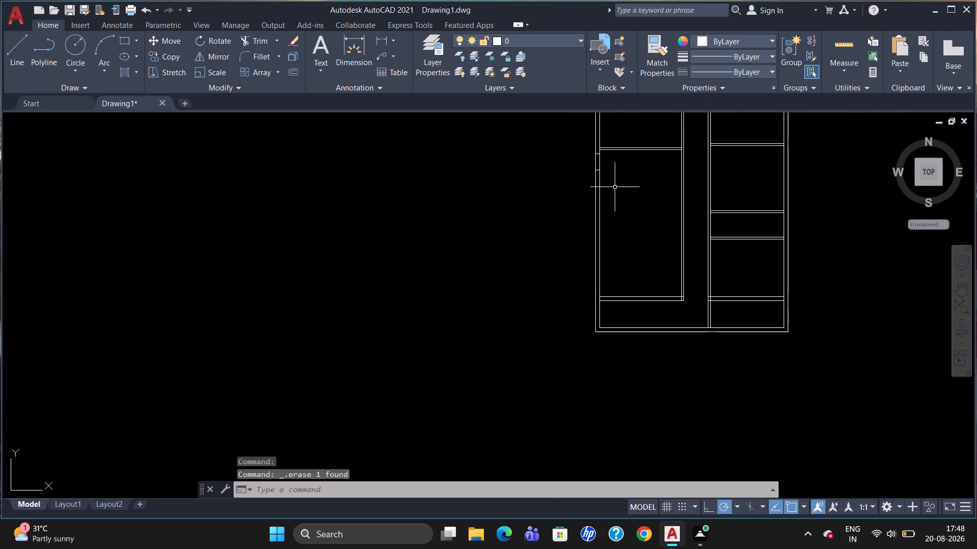
pyautogui.scroll(3, 617, 127)
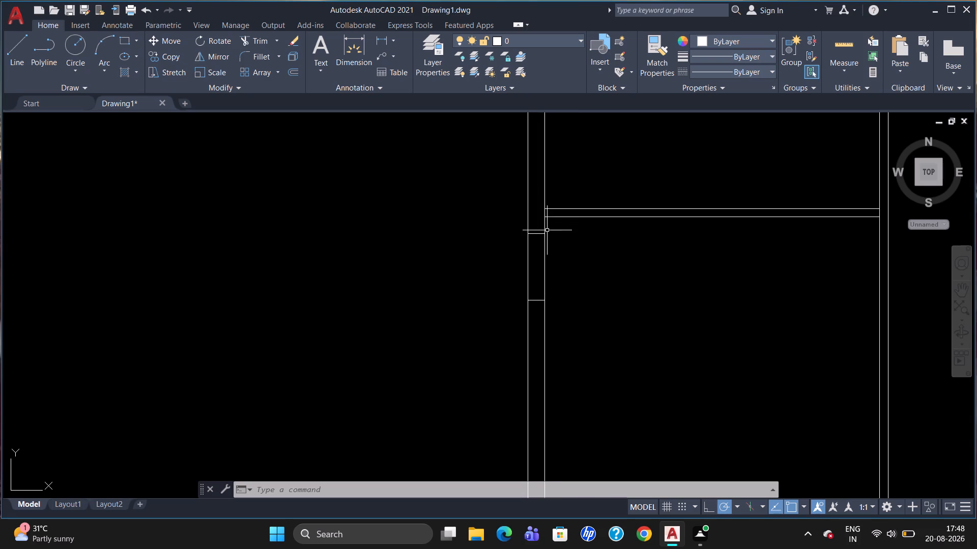
pyautogui.write('tr')
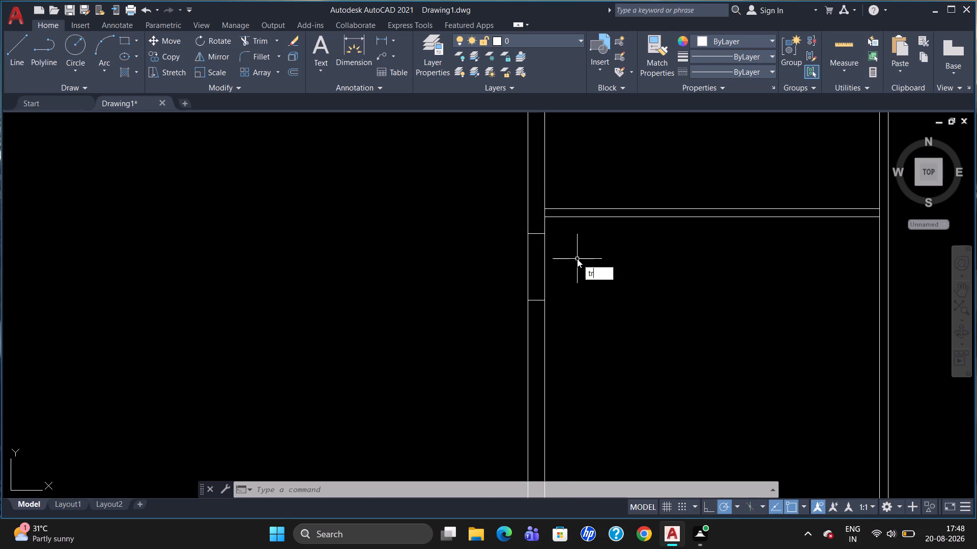
pyautogui.press('Return')
pyautogui.press('Return')
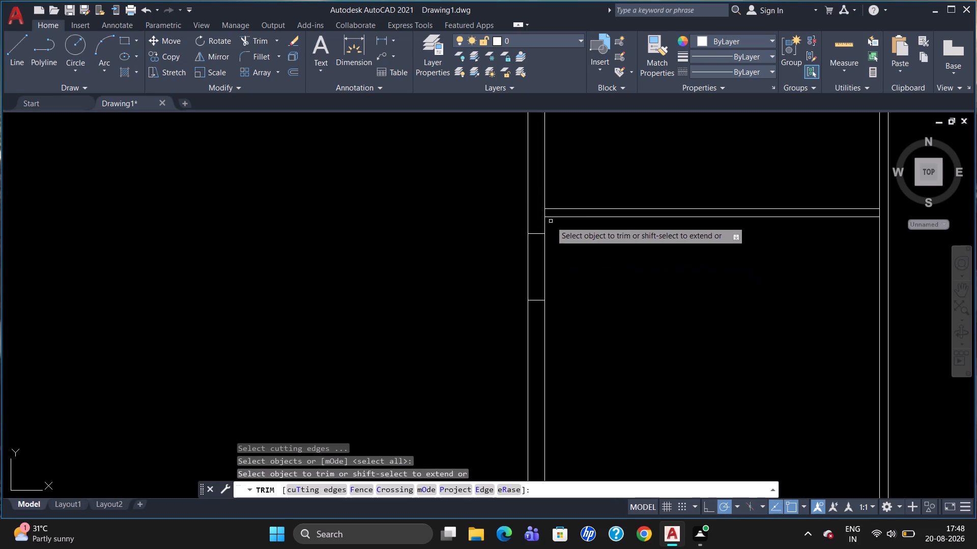
pyautogui.click(544, 212)
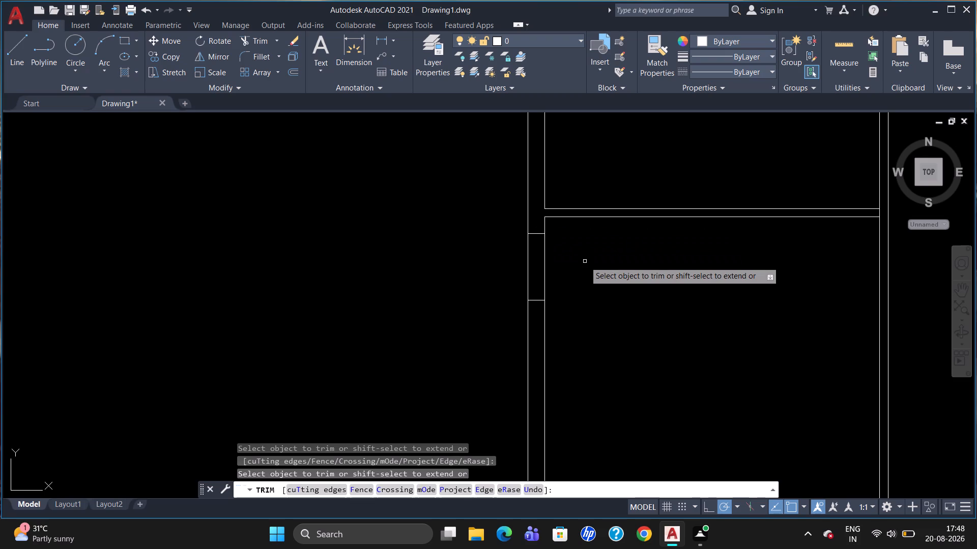
pyautogui.press('Escape')
pyautogui.scroll(-2, 605, 233)
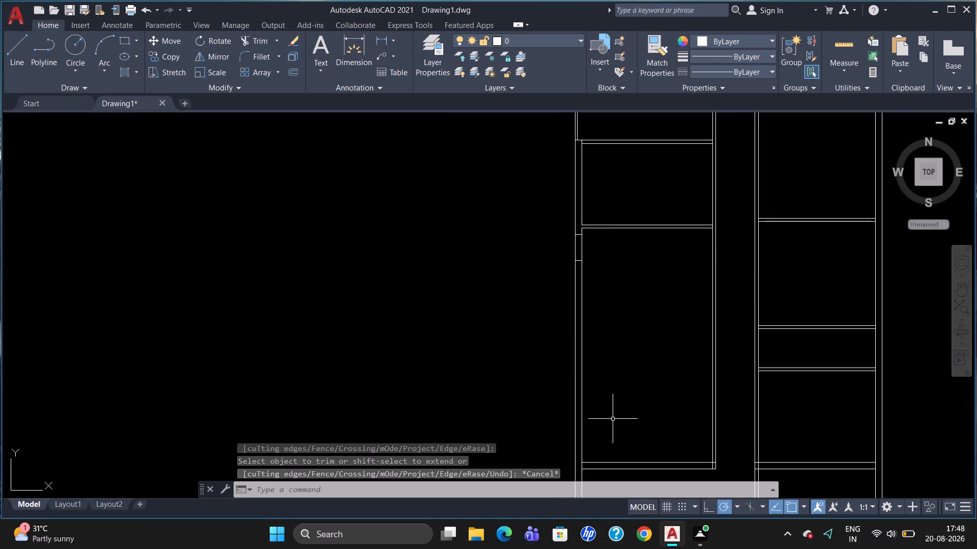
# Delete the lower edge line of the left wall opening.
pyautogui.scroll(1, 602, 258)
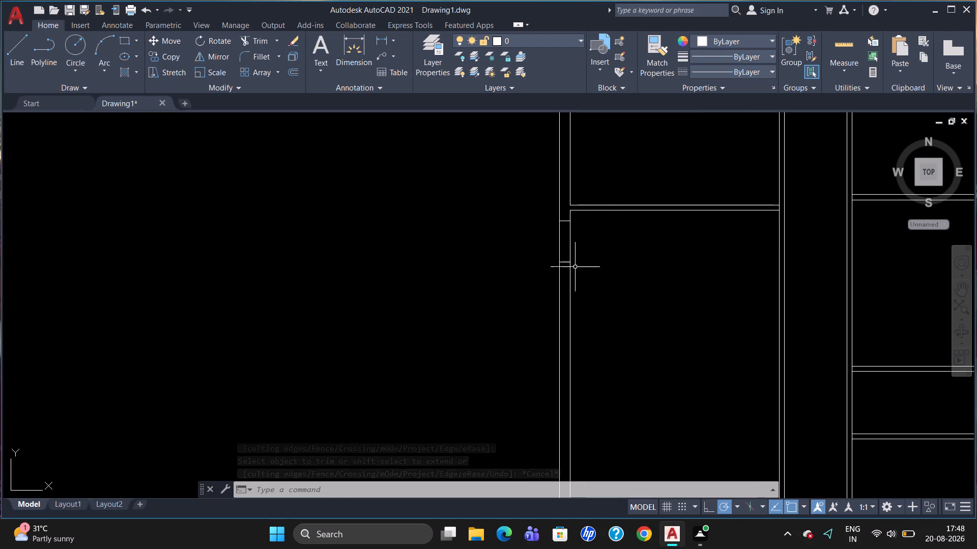
pyautogui.click(565, 262)
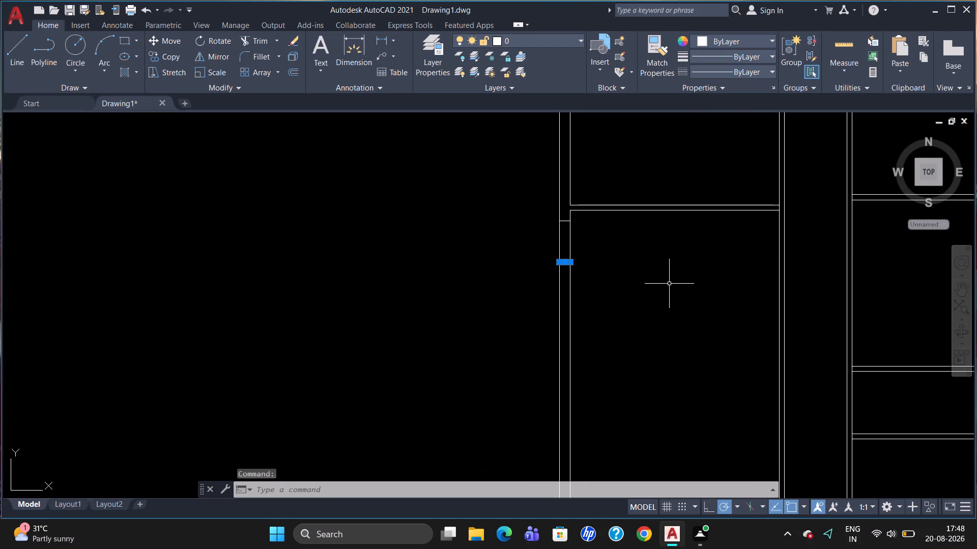
pyautogui.press('Delete')
# Offset the upper edge line of the left wall opening 9" downward.
pyautogui.click(563, 222)
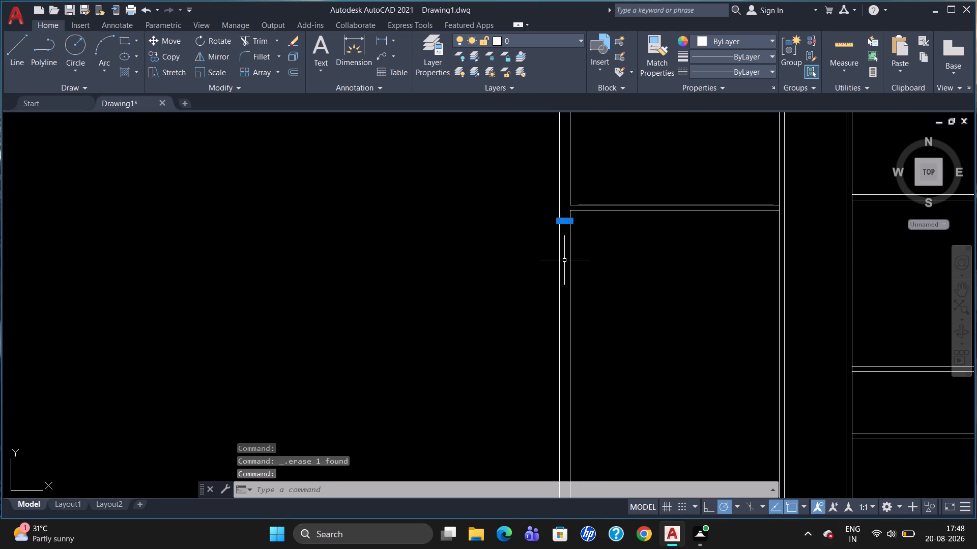
pyautogui.press('Escape')
pyautogui.press('o')
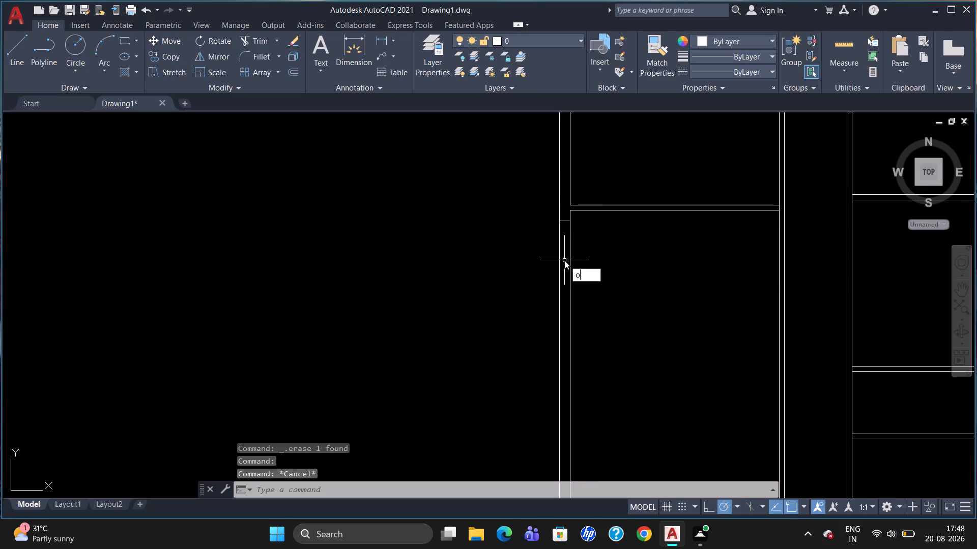
pyautogui.press('Return')
pyautogui.write('9"')
pyautogui.press('Return')
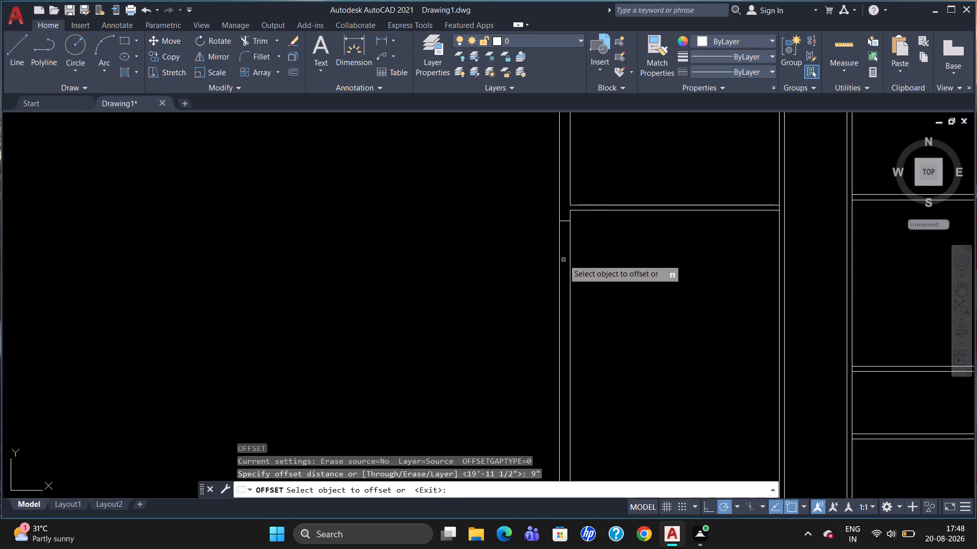
pyautogui.click(565, 222)
pyautogui.click(563, 264)
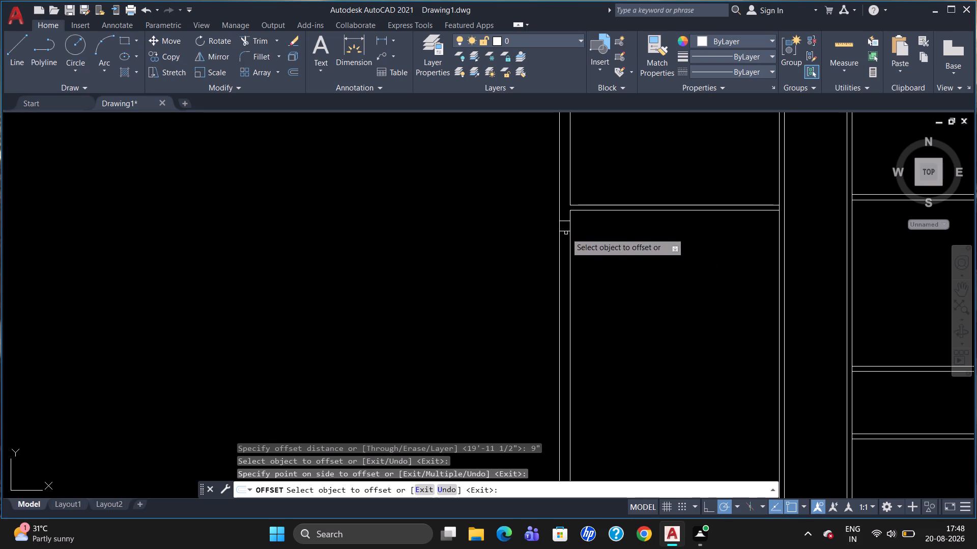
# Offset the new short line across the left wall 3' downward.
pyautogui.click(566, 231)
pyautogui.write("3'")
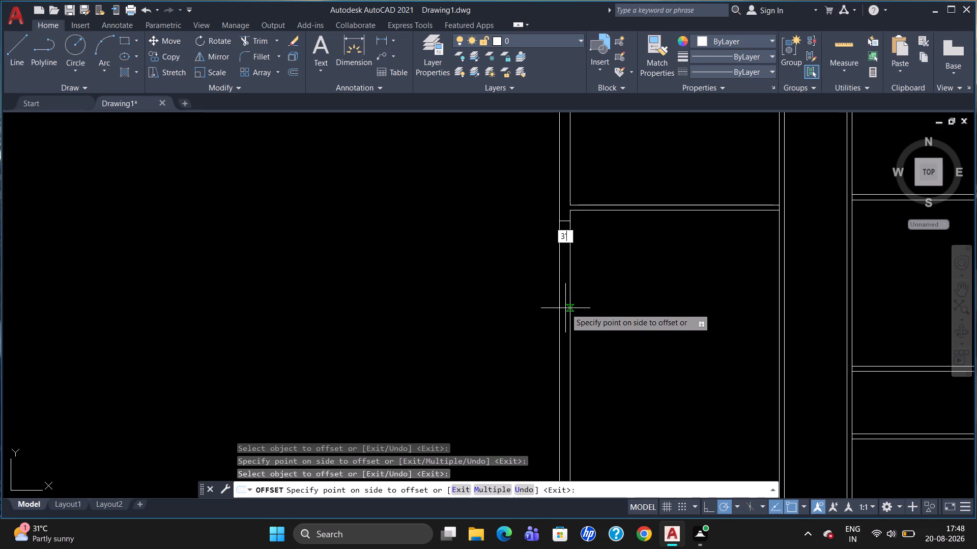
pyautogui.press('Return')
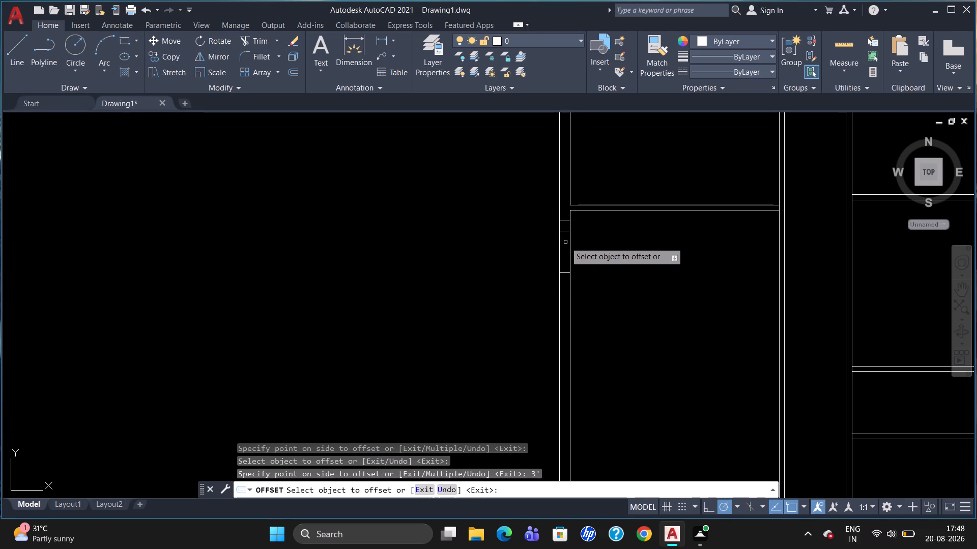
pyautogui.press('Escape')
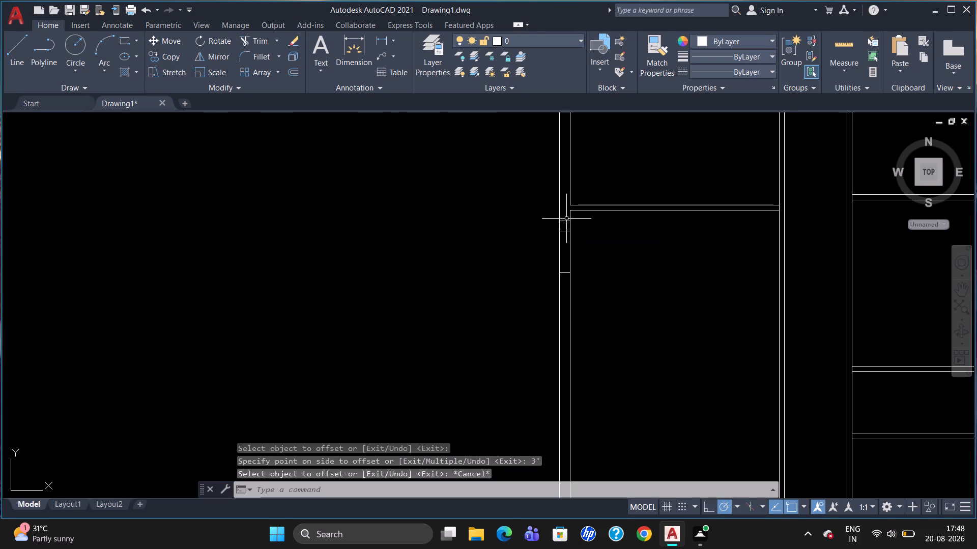
# Delete the original upper edge line across the left wall, just below the cross wall.
pyautogui.click(563, 222)
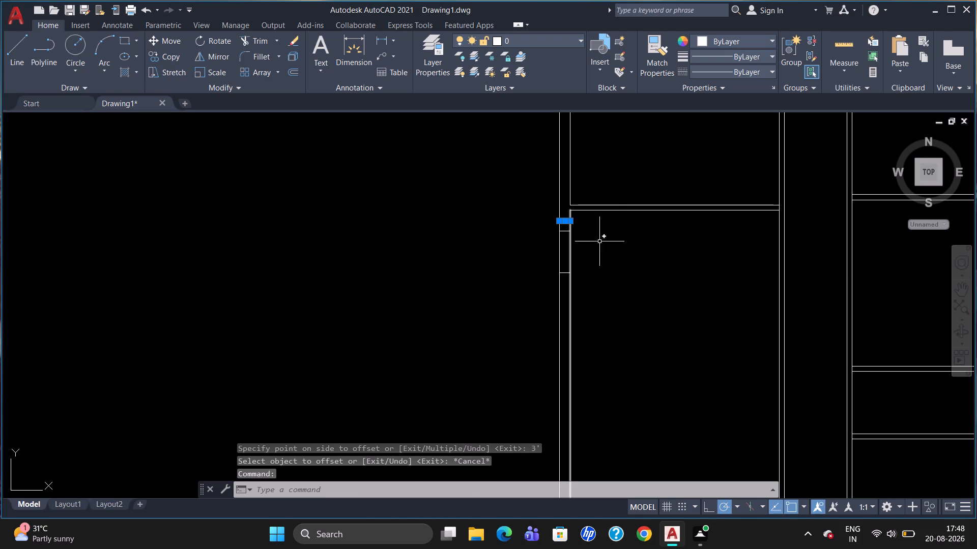
pyautogui.press('Delete')
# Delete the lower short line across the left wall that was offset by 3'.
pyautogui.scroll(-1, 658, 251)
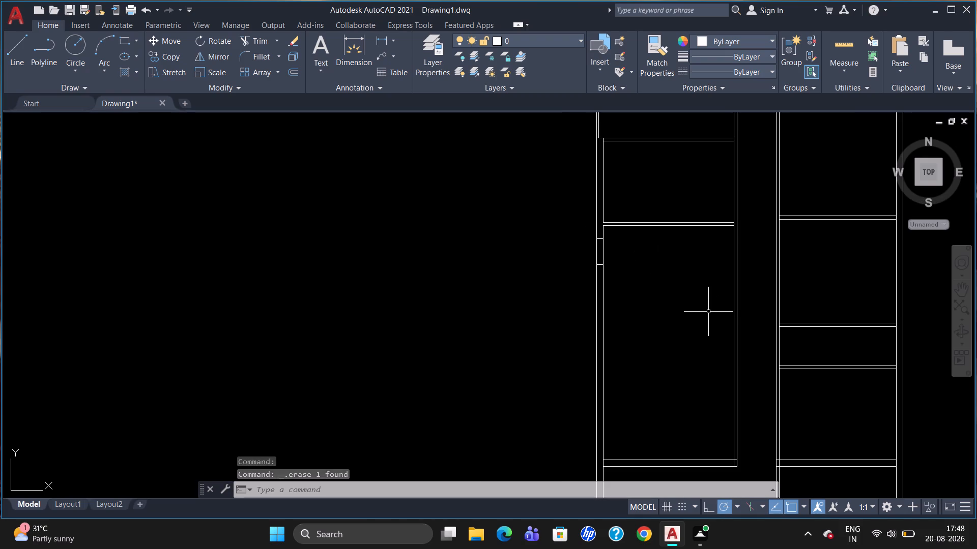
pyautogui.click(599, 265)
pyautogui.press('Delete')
# Offset the remaining short line across the left wall 4' downward to form the wall opening.
pyautogui.scroll(1, 687, 256)
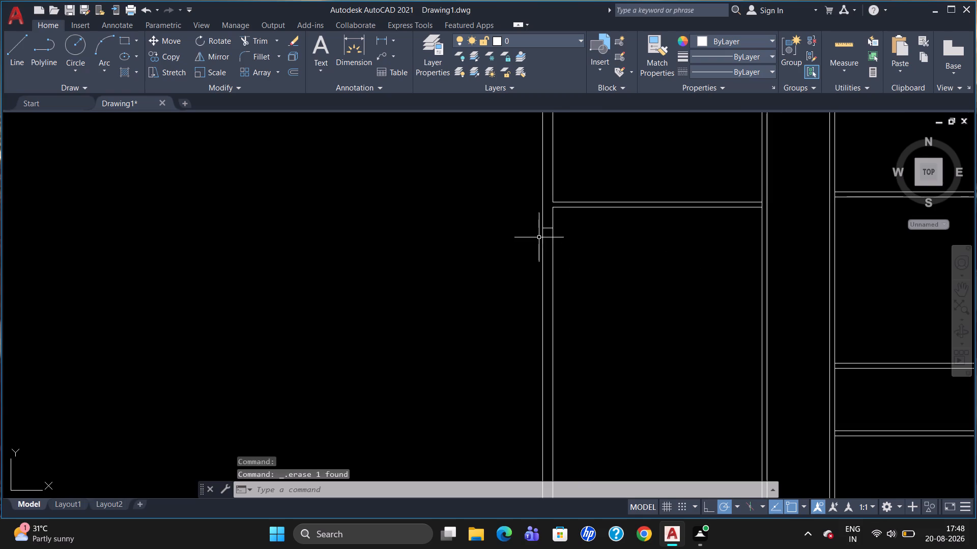
pyautogui.press('o')
pyautogui.press('Return')
pyautogui.write("4'")
pyautogui.press('Return')
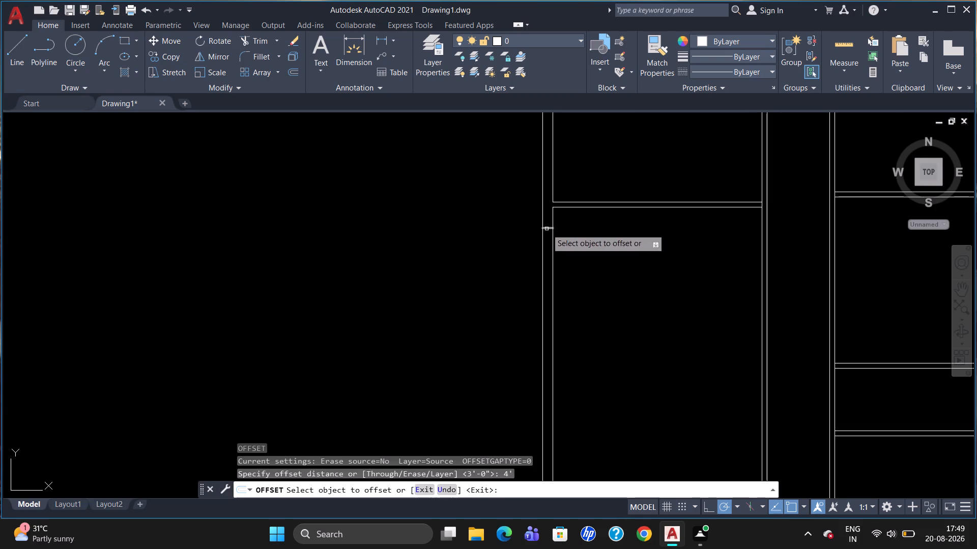
pyautogui.moveTo(547, 228); pyautogui.dragTo(547, 232)
pyautogui.click(552, 402)
pyautogui.scroll(-2, 666, 317)
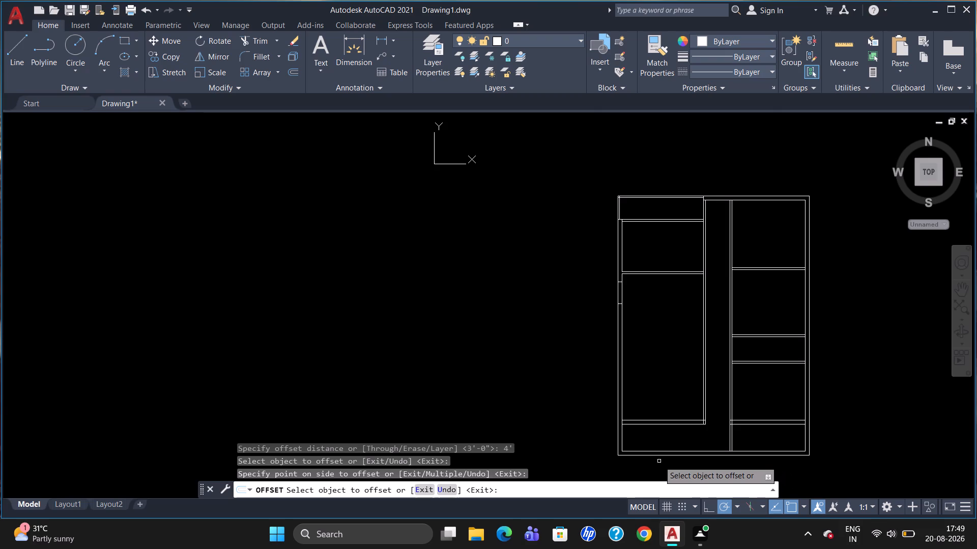
pyautogui.scroll(1, 659, 459)
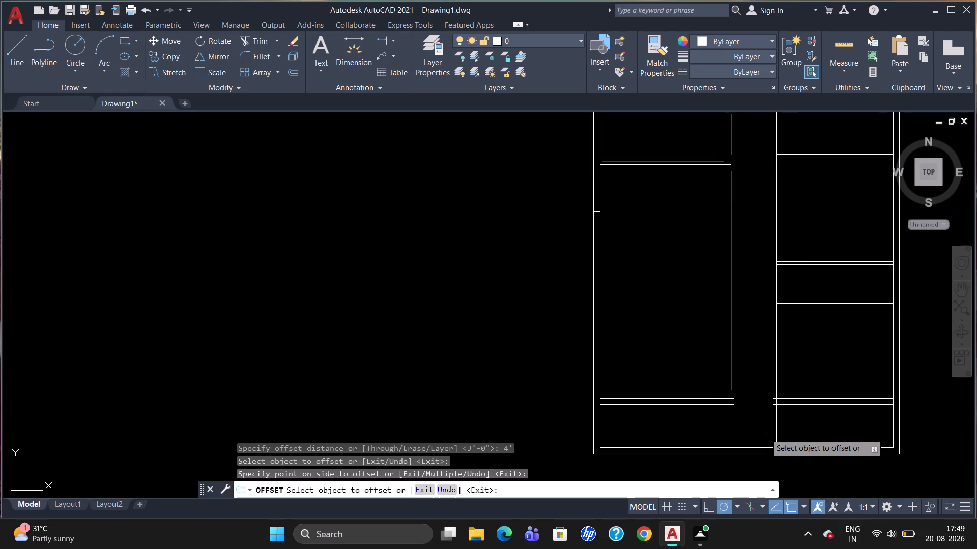
pyautogui.scroll(1, 750, 430)
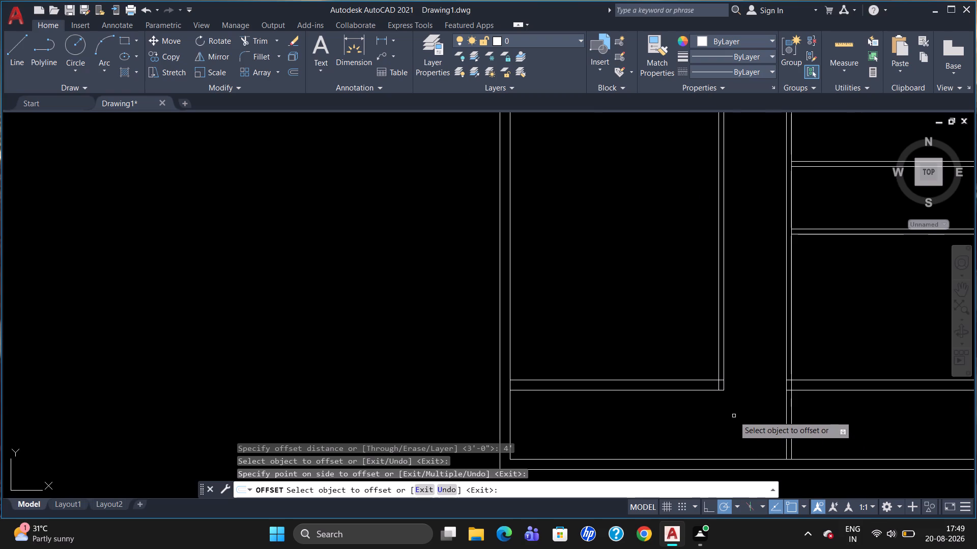
pyautogui.press('Escape')
# Trim the corridor wall's room-side line between the two lines of the middle cross wall at their junction.
pyautogui.scroll(-2, 769, 365)
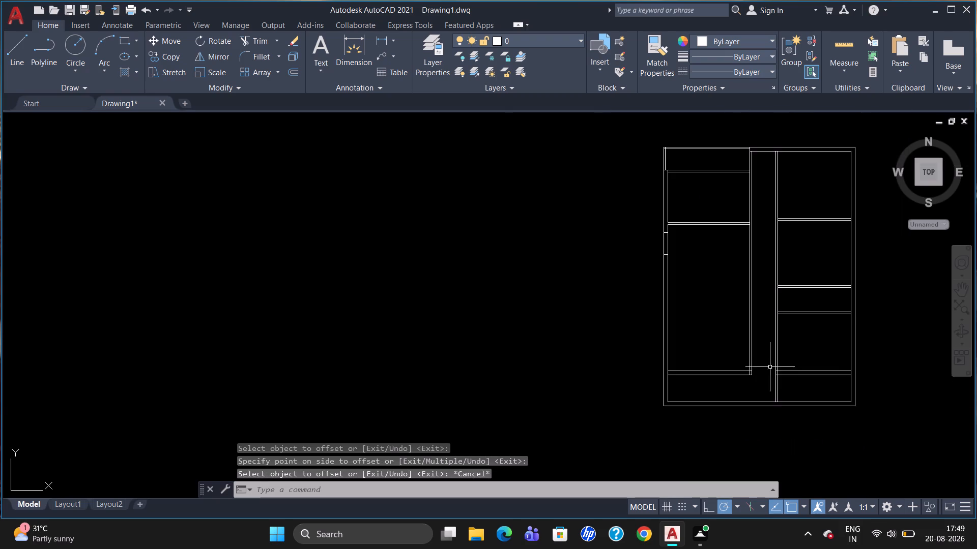
pyautogui.scroll(1, 840, 352)
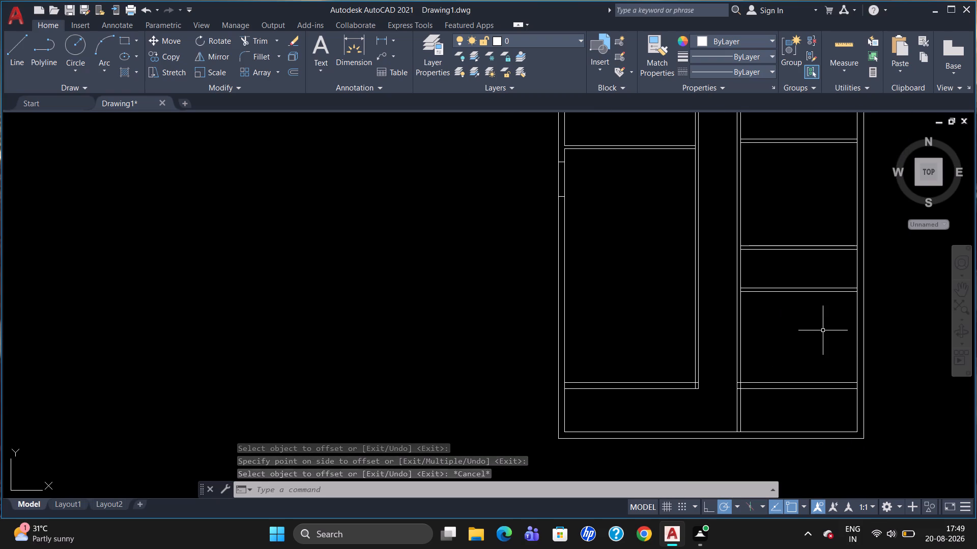
pyautogui.scroll(-2, 823, 330)
pyautogui.scroll(3, 845, 276)
pyautogui.scroll(-2, 696, 304)
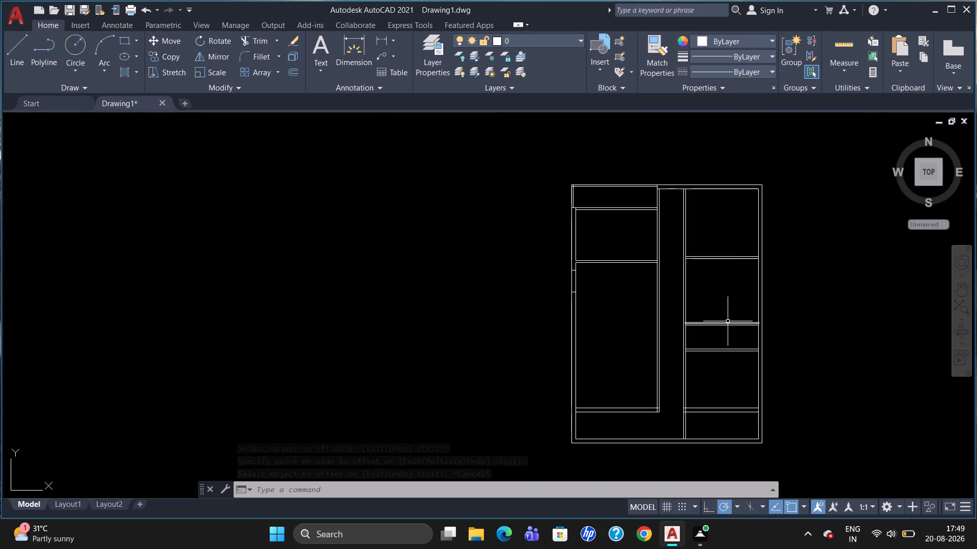
pyautogui.scroll(2, 639, 267)
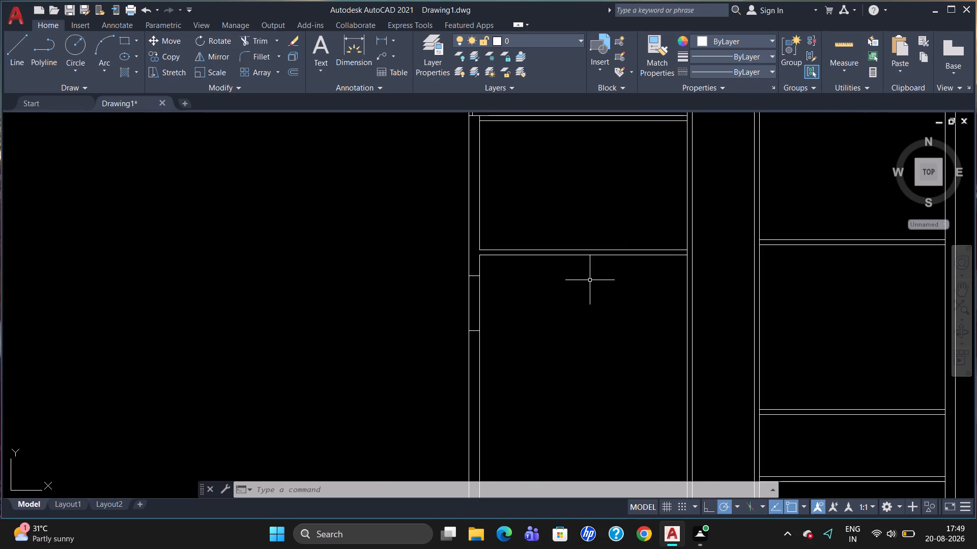
pyautogui.scroll(2, 695, 253)
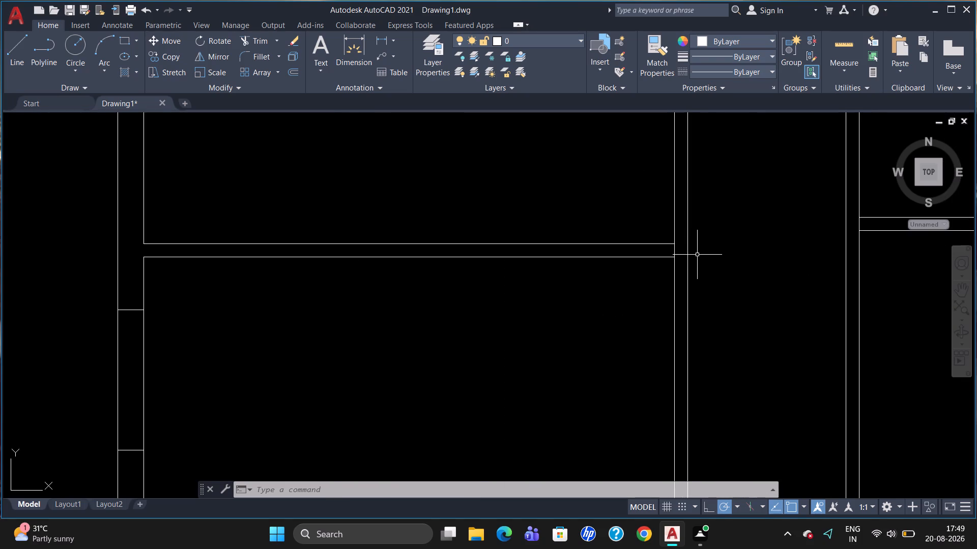
pyautogui.scroll(-1, 698, 256)
pyautogui.write('tr')
pyautogui.press('Return')
pyautogui.press('Return')
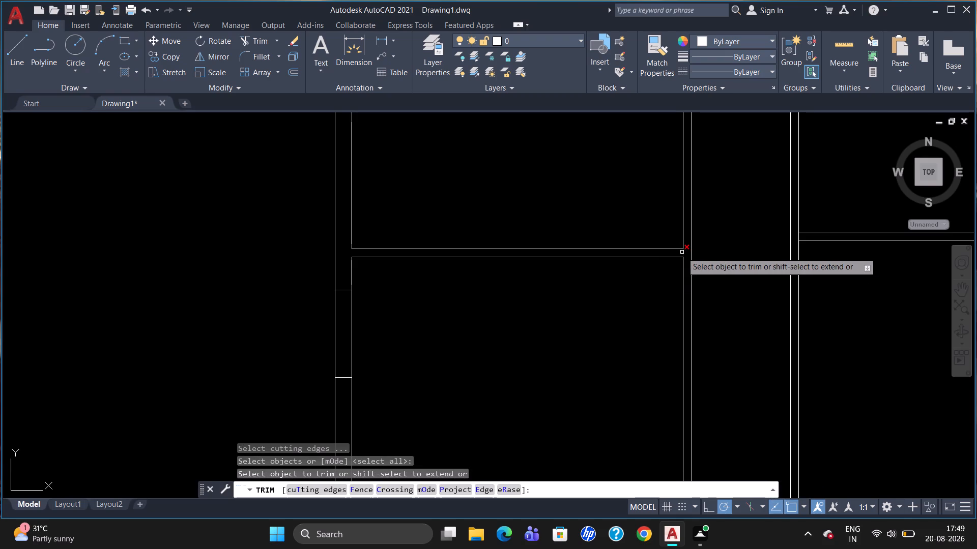
pyautogui.click(683, 253)
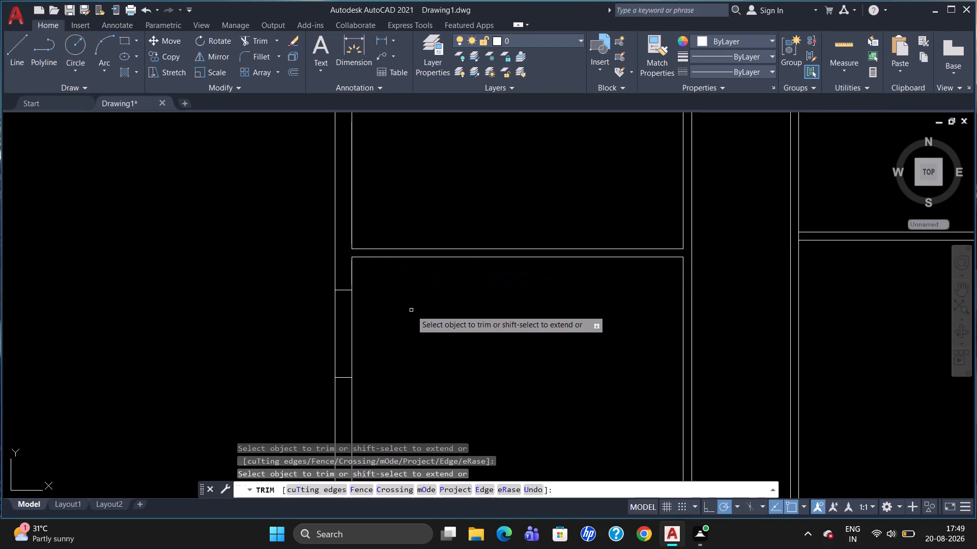
pyautogui.press('Escape')
# Draw a 2' line leftward from the right-hand end of the middle cross wall's lower line, nearly along that line.
pyautogui.press('l')
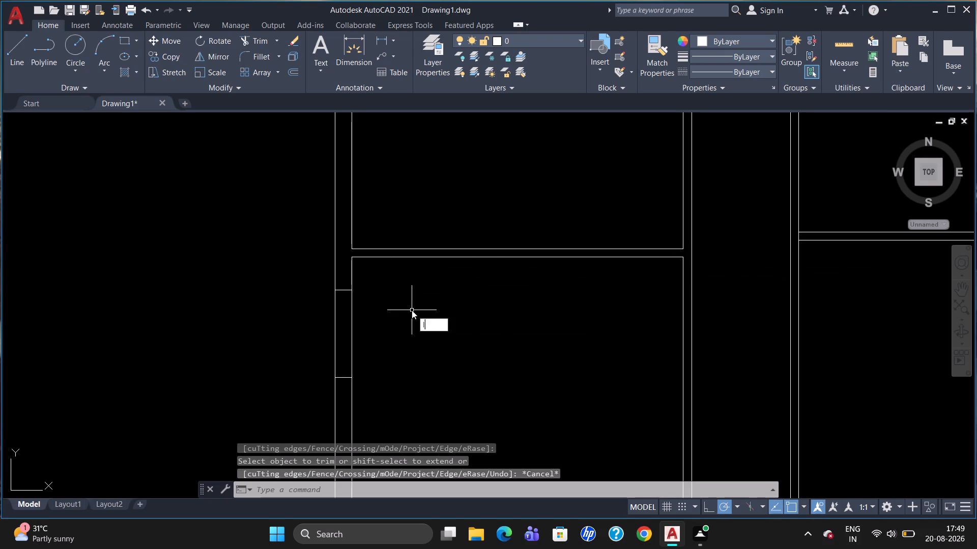
pyautogui.press('Return')
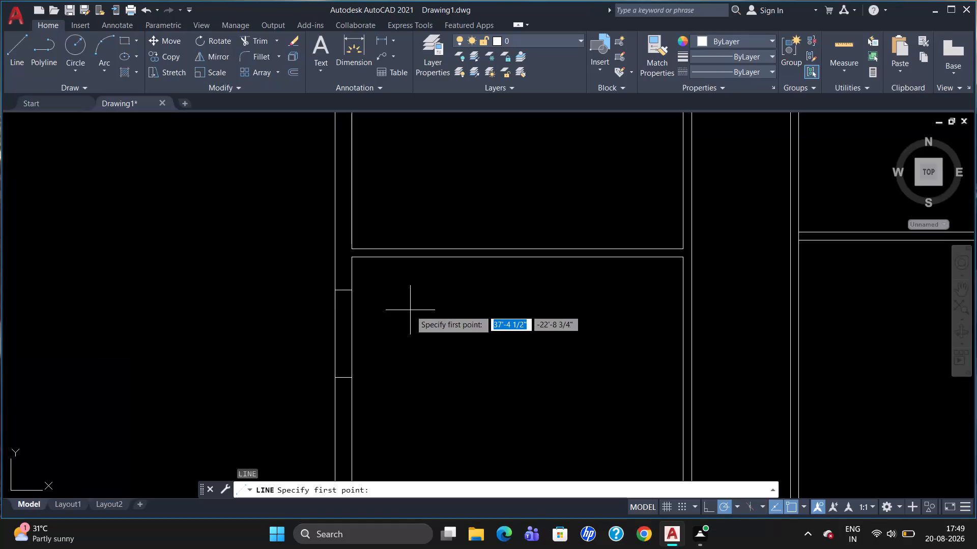
pyautogui.click(680, 260)
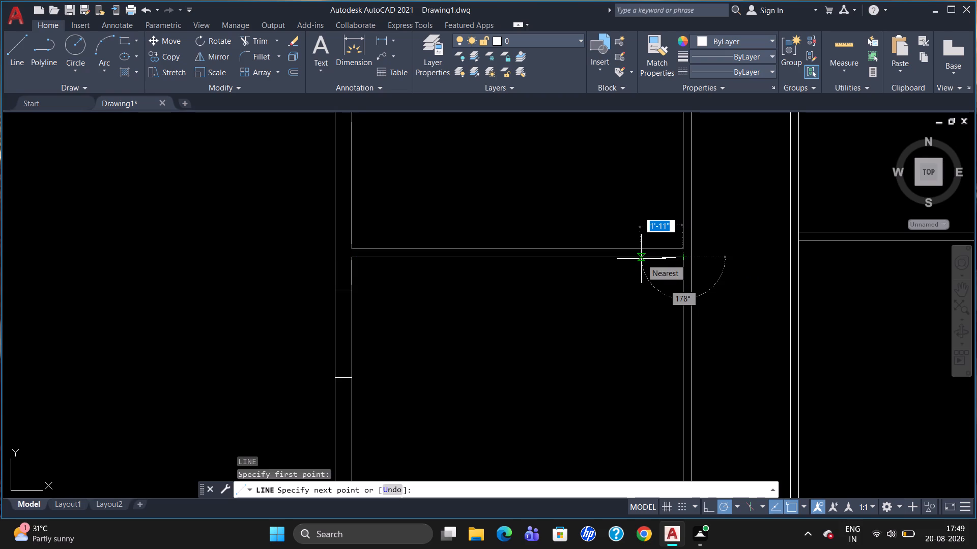
pyautogui.write("2'")
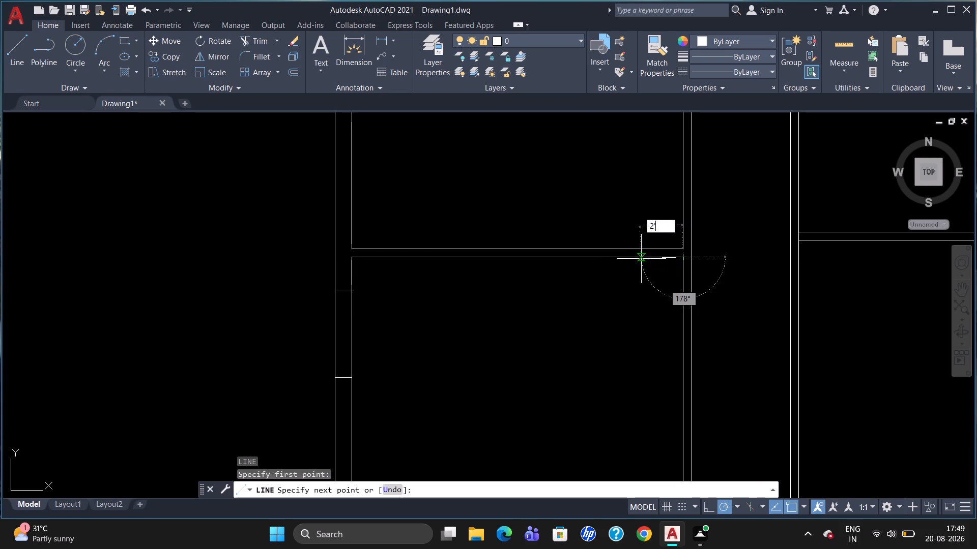
pyautogui.press('Return')
pyautogui.press('Return')
pyautogui.press('Escape')
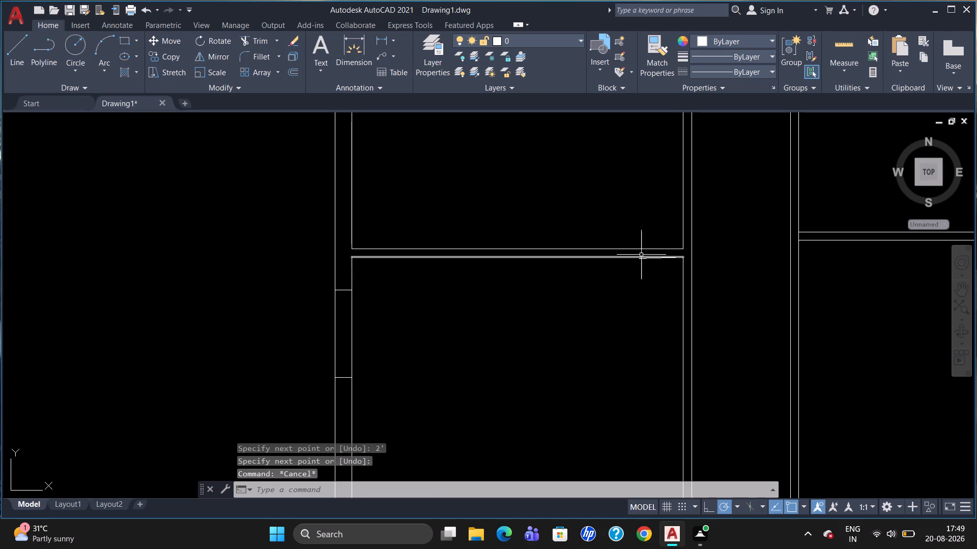
# Delete the 2' line drawn nearly along the right-hand end of the middle cross wall's lower line.
pyautogui.click(658, 257)
pyautogui.press('Delete')
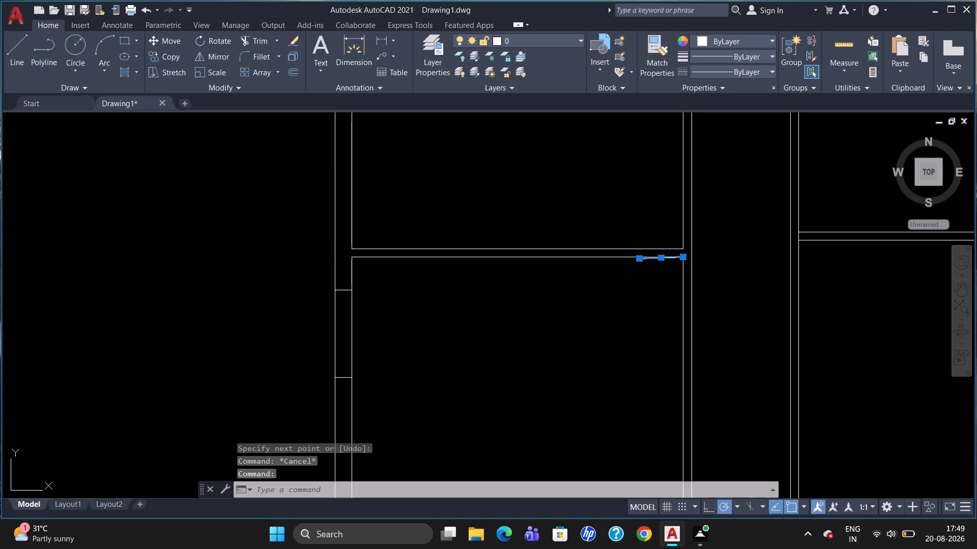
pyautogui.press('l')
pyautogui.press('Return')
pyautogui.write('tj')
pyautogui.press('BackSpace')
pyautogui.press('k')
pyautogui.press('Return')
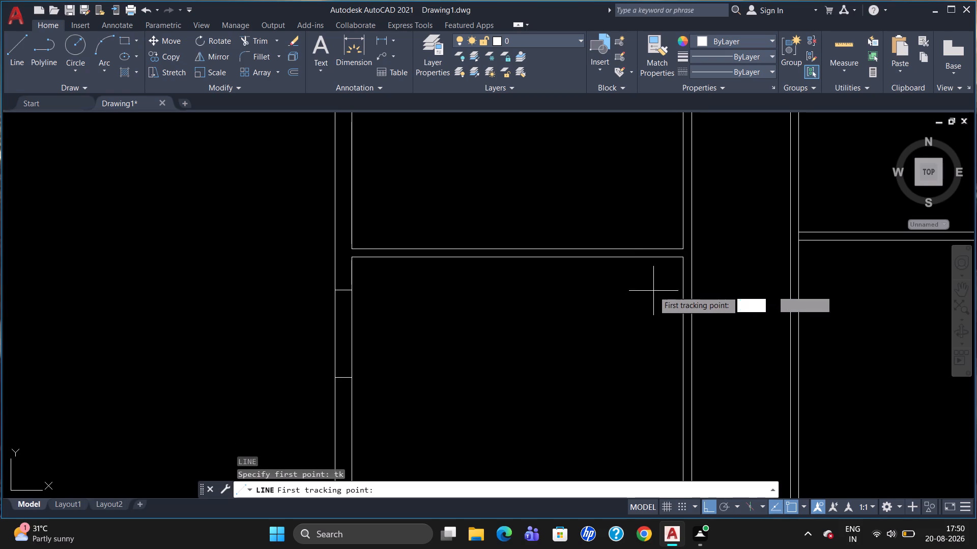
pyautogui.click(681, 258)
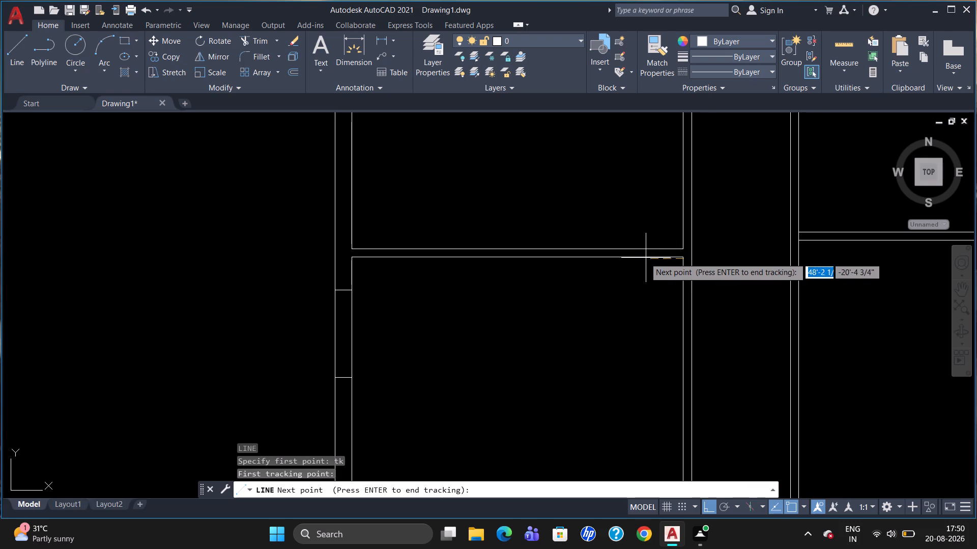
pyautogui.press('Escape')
# Draw a short line across the middle cross wall, tracked 2' leftward from the right-hand end of its lower line.
pyautogui.press('l')
pyautogui.press('Return')
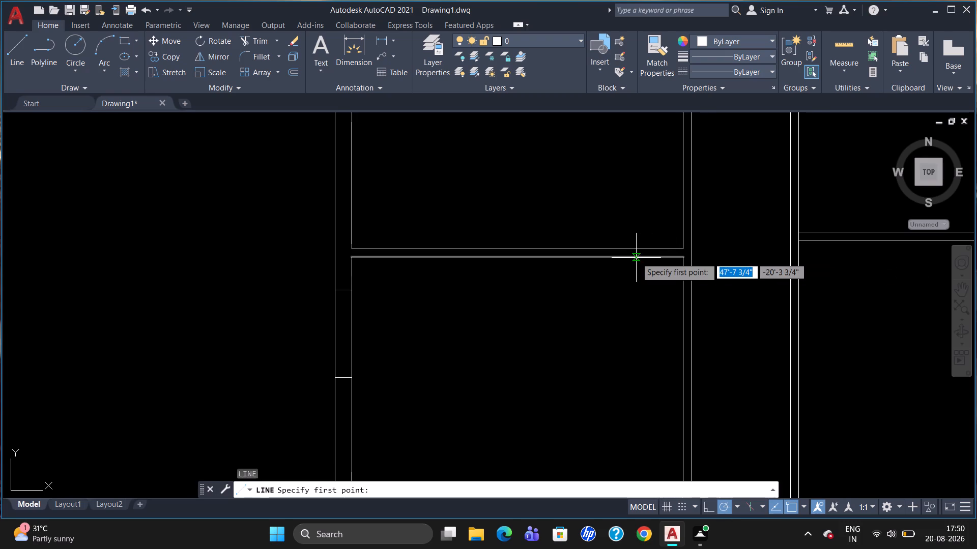
pyautogui.write('tk')
pyautogui.press('Return')
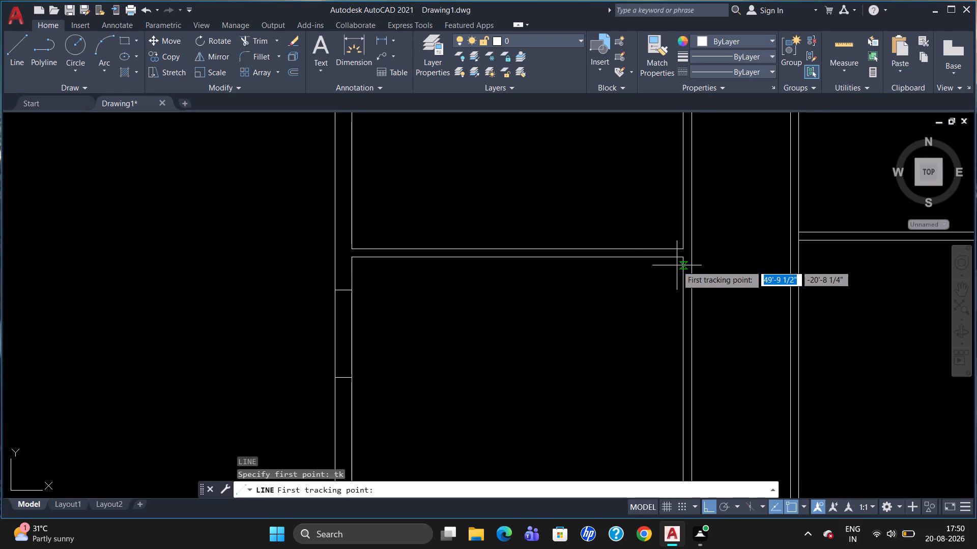
pyautogui.scroll(1, 680, 258)
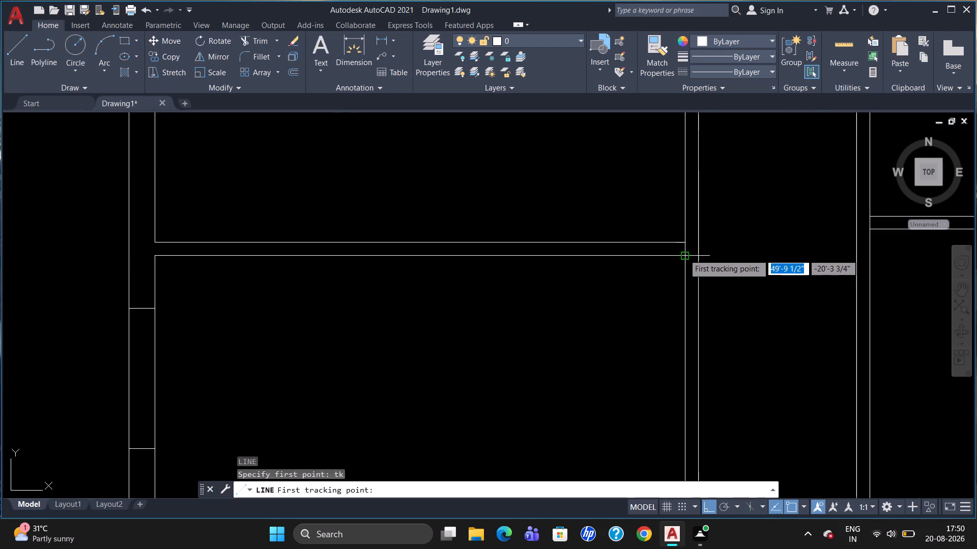
pyautogui.click(684, 254)
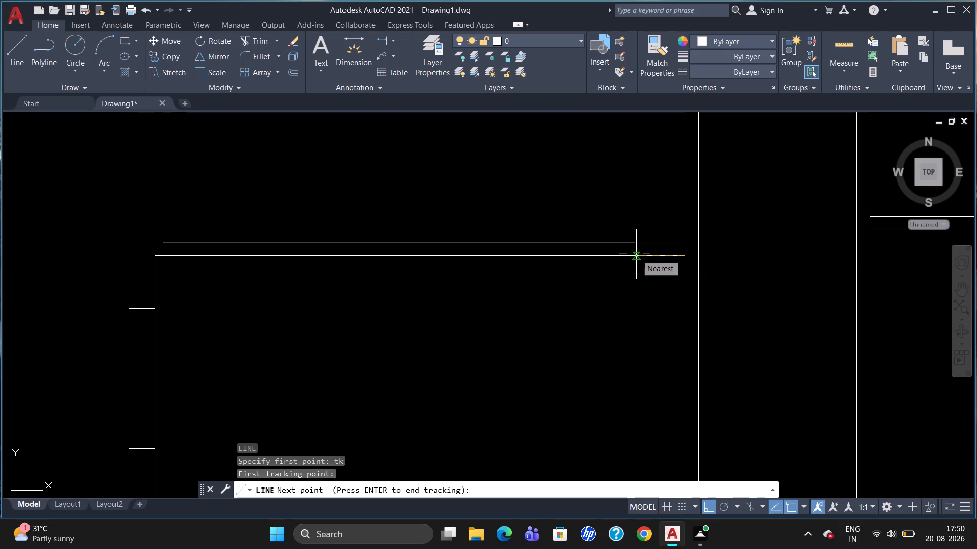
pyautogui.press('2')
pyautogui.press("'")
pyautogui.press('Return')
pyautogui.press('Return')
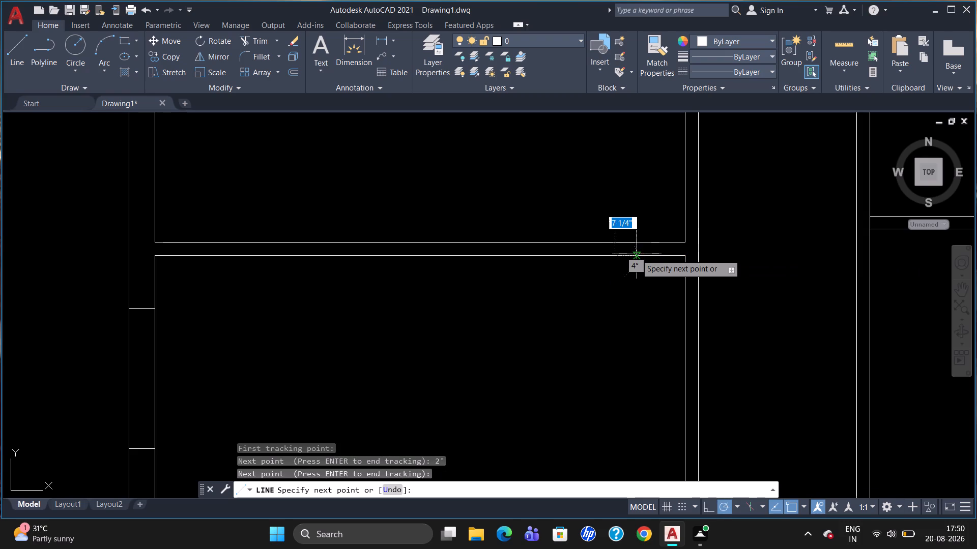
pyautogui.click(613, 240)
pyautogui.press('Escape')
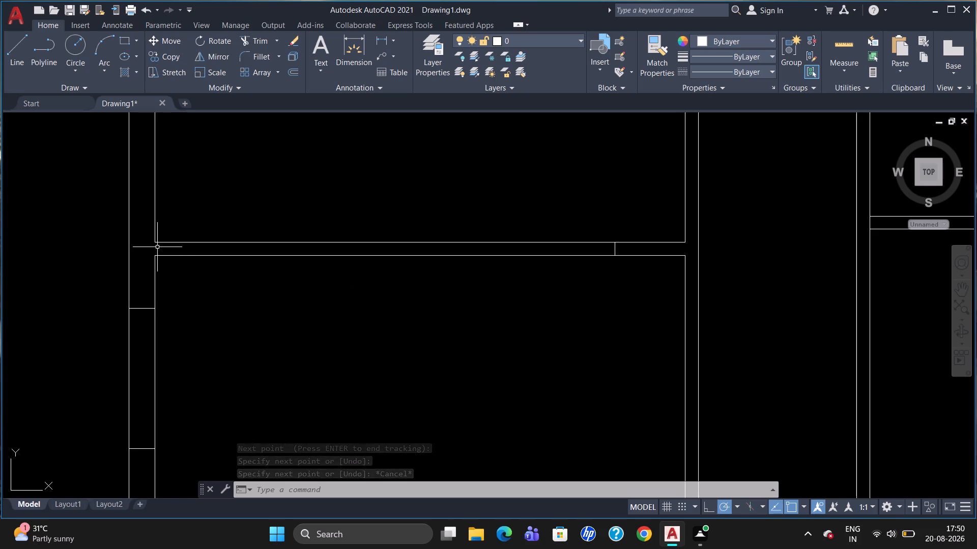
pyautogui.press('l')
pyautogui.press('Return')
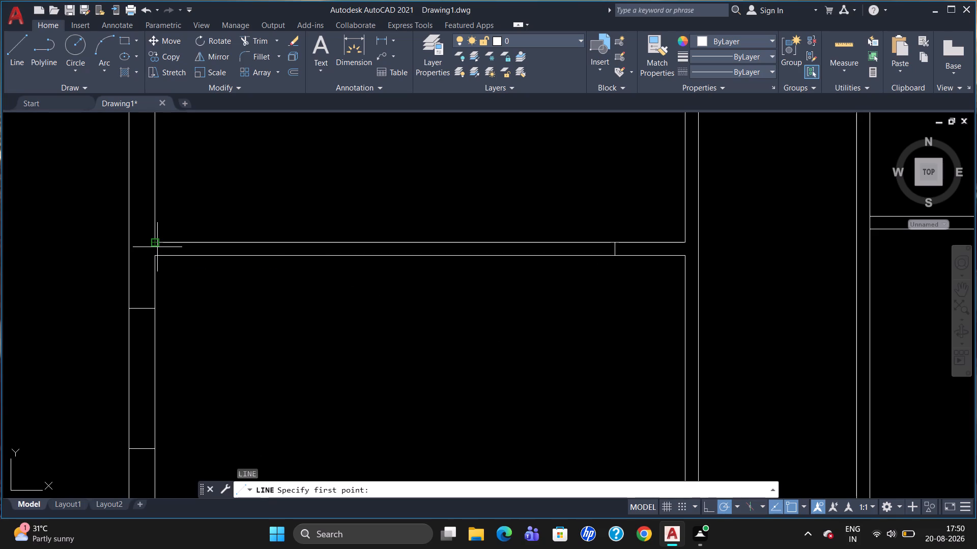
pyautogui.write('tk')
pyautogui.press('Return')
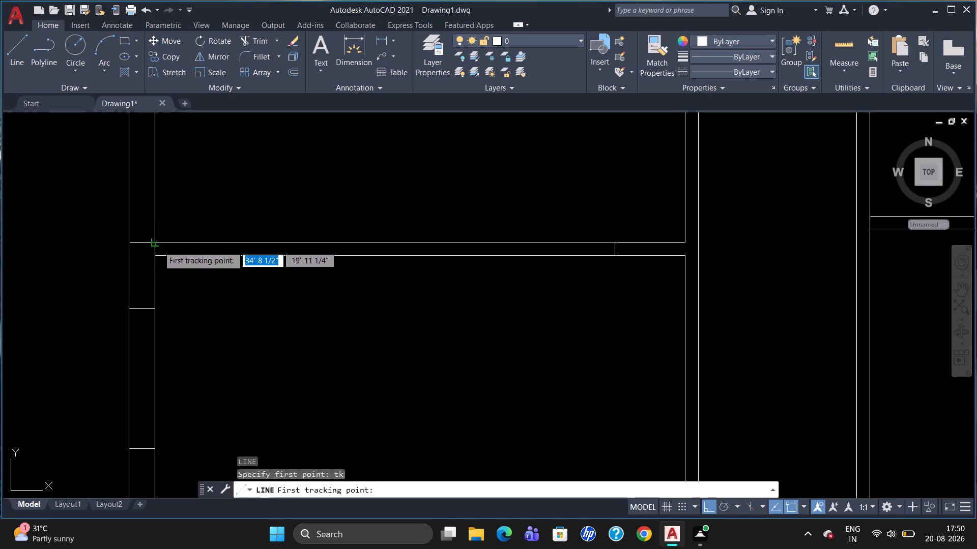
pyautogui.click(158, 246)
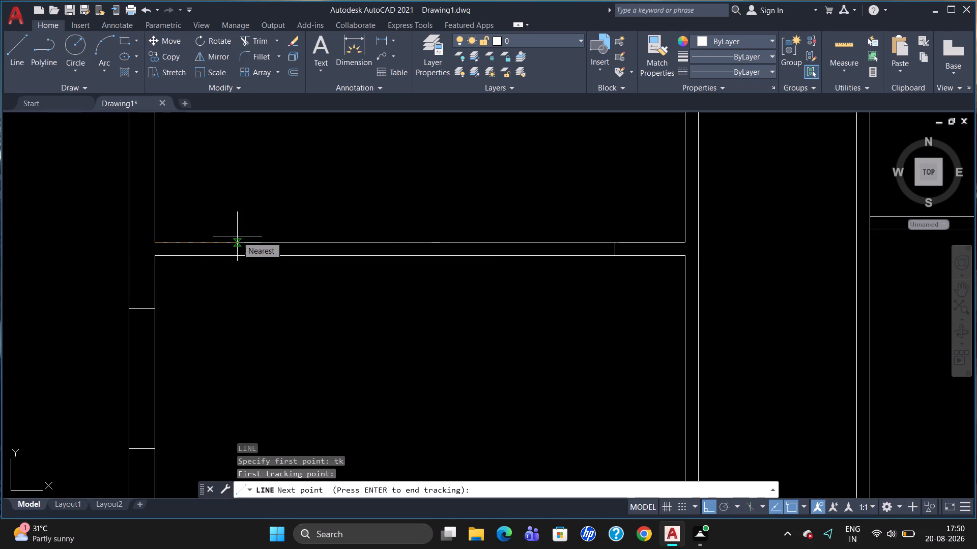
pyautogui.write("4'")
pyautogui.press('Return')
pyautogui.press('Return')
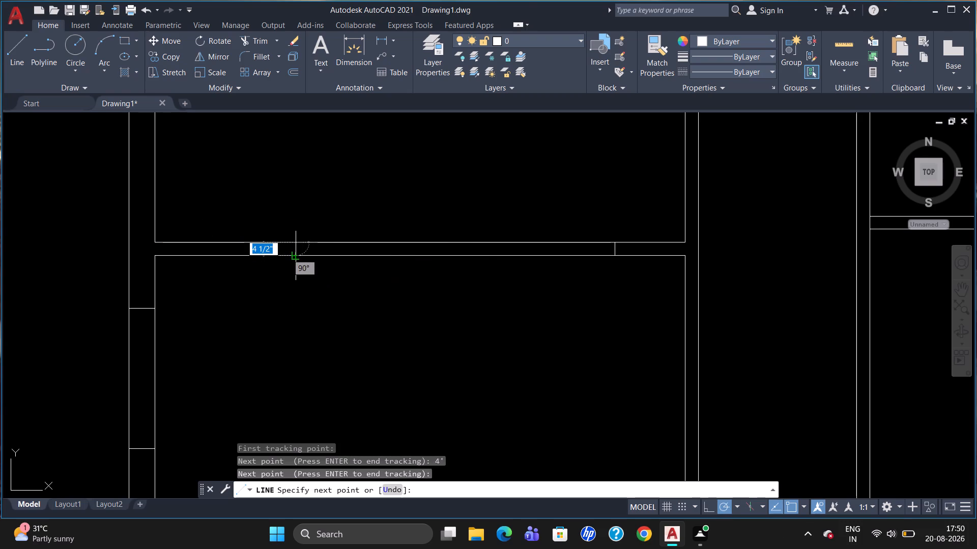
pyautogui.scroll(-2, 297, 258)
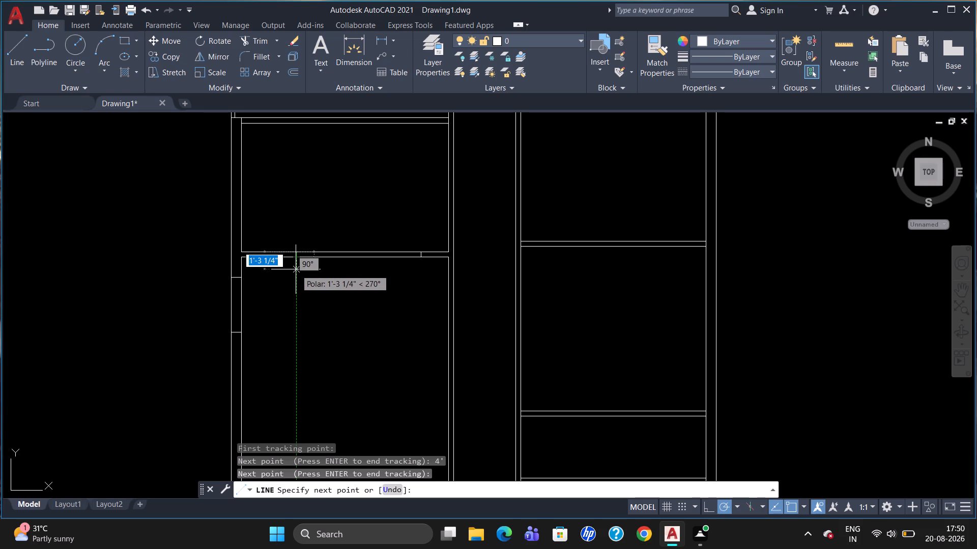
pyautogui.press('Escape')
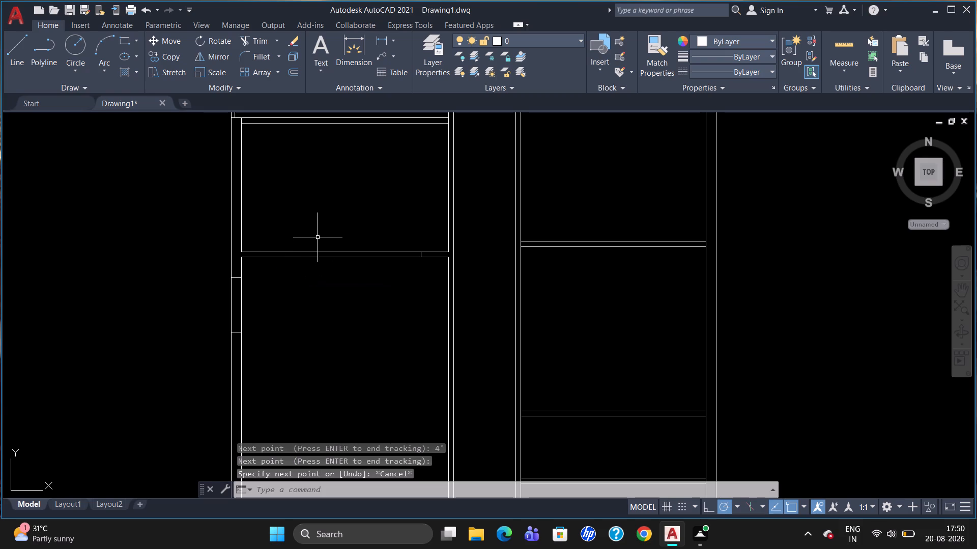
# Draw a short line across the middle cross wall, tracked 5' rightward from the left-hand end of its upper line.
pyautogui.scroll(1, 317, 237)
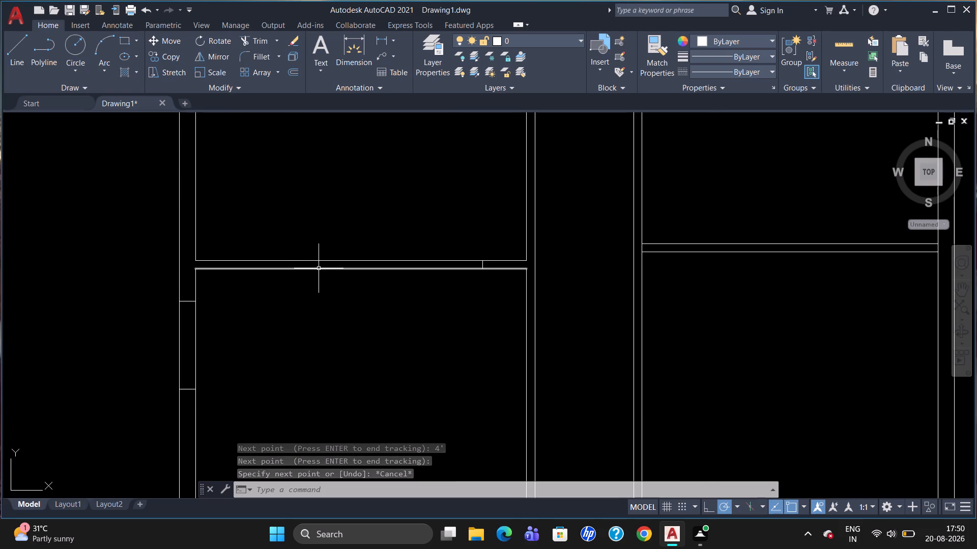
pyautogui.press('l')
pyautogui.press('Return')
pyautogui.write('tk')
pyautogui.press('Return')
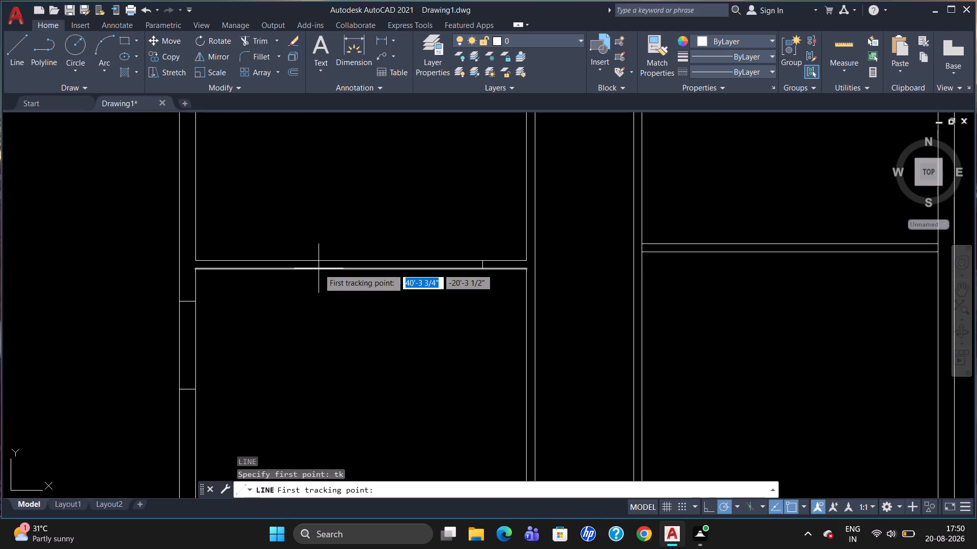
pyautogui.click(194, 260)
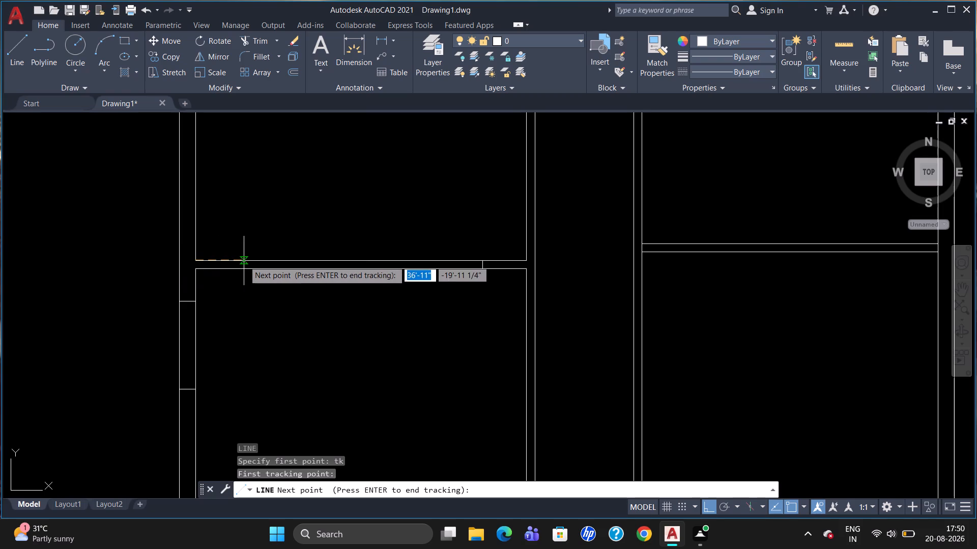
pyautogui.press('5')
pyautogui.press("'")
pyautogui.press('Return')
pyautogui.press('Return')
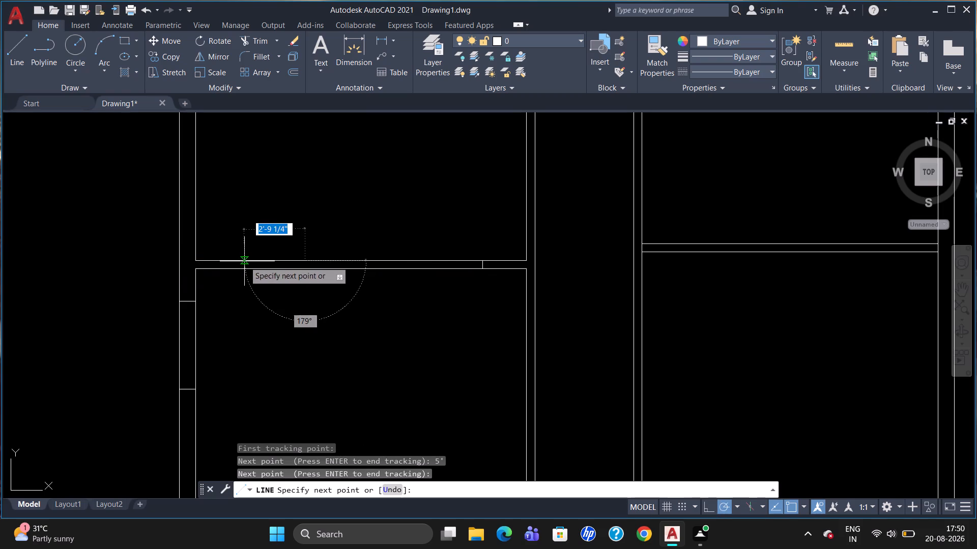
pyautogui.click(306, 272)
pyautogui.press('Escape')
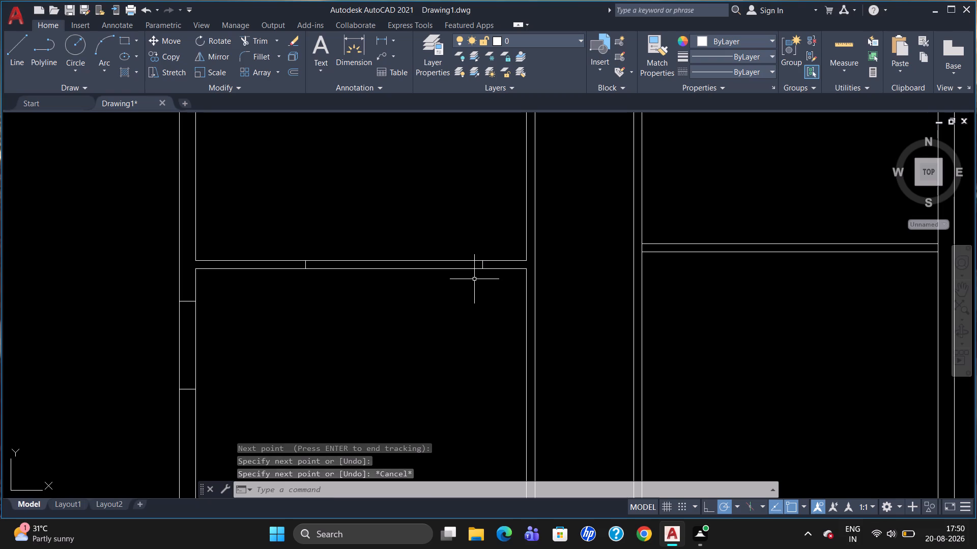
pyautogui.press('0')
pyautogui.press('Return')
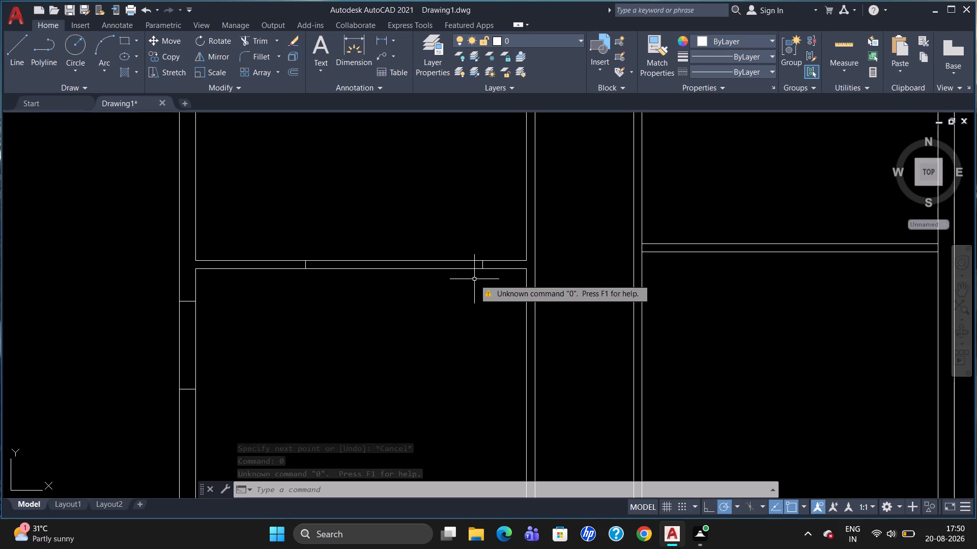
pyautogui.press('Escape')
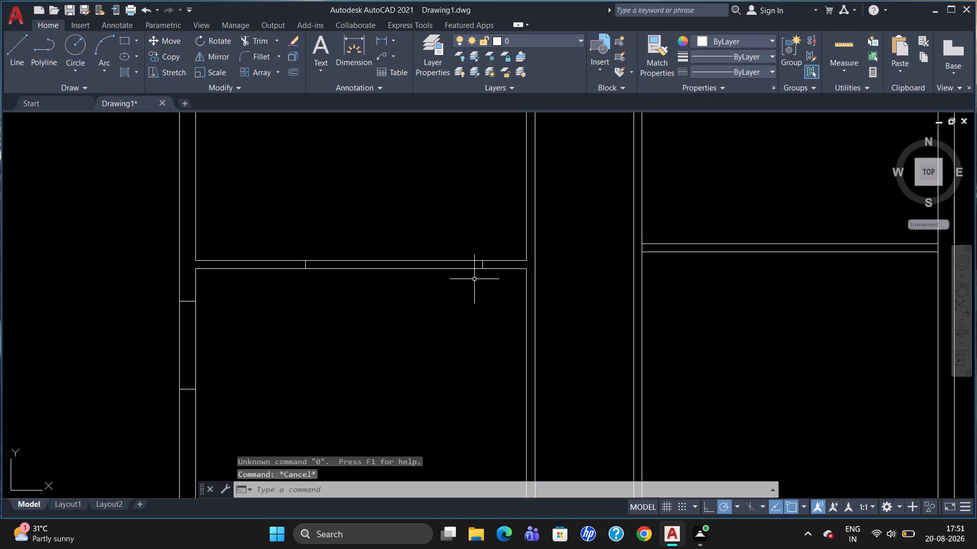
# Offset the right-hand short line across the middle cross wall 1' leftward, and offset that copy another 1' leftward.
pyautogui.press('o')
pyautogui.press('Return')
pyautogui.write("1'")
pyautogui.press('Return')
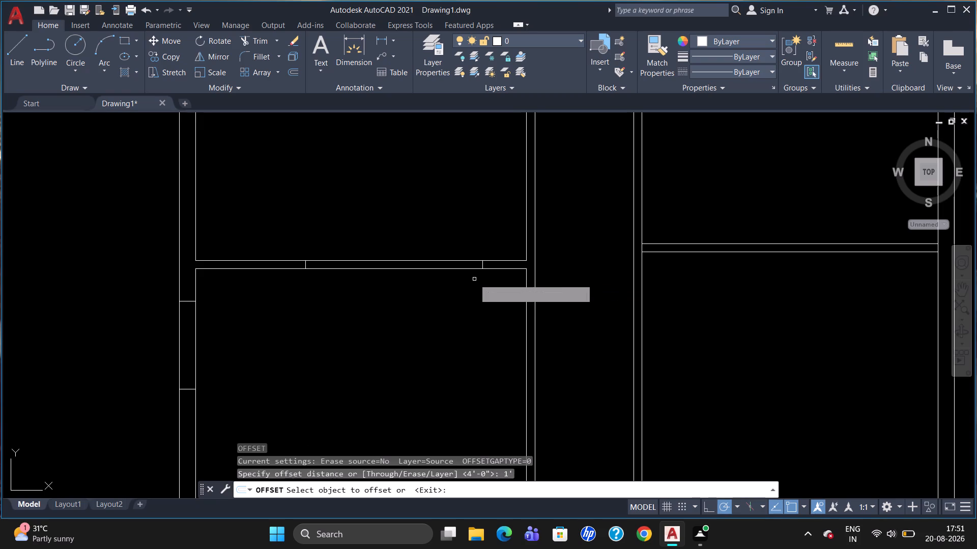
pyautogui.click(481, 262)
pyautogui.click(441, 267)
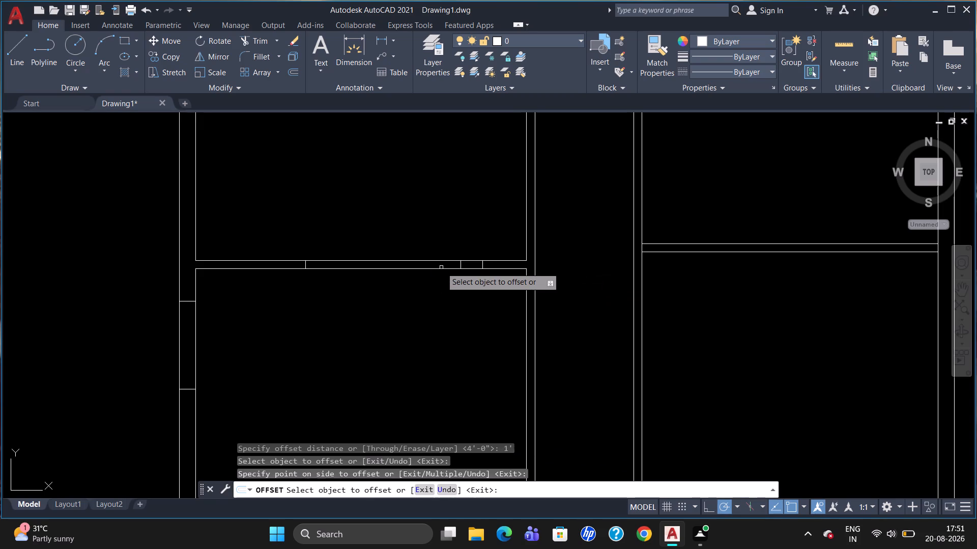
pyautogui.click(463, 264)
pyautogui.click(462, 265)
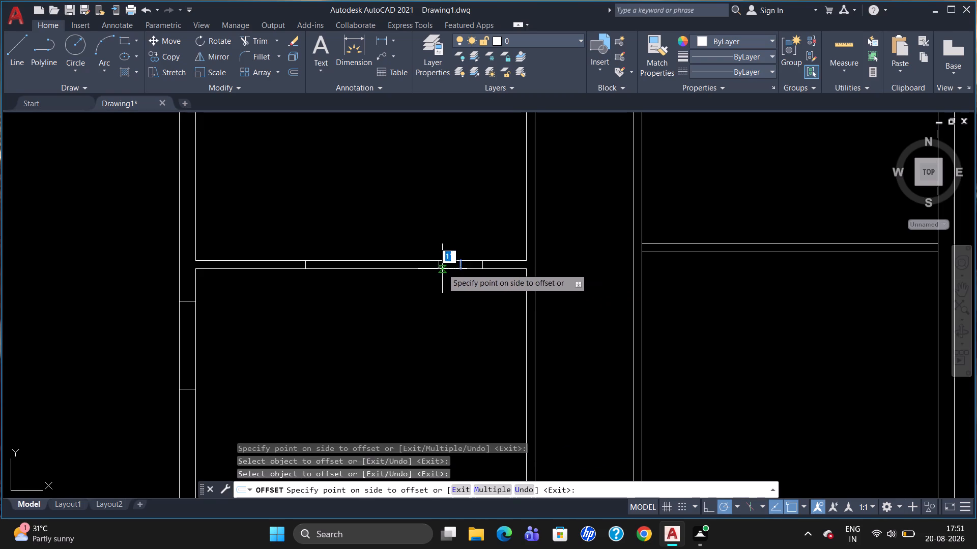
pyautogui.click(441, 268)
pyautogui.press('Escape')
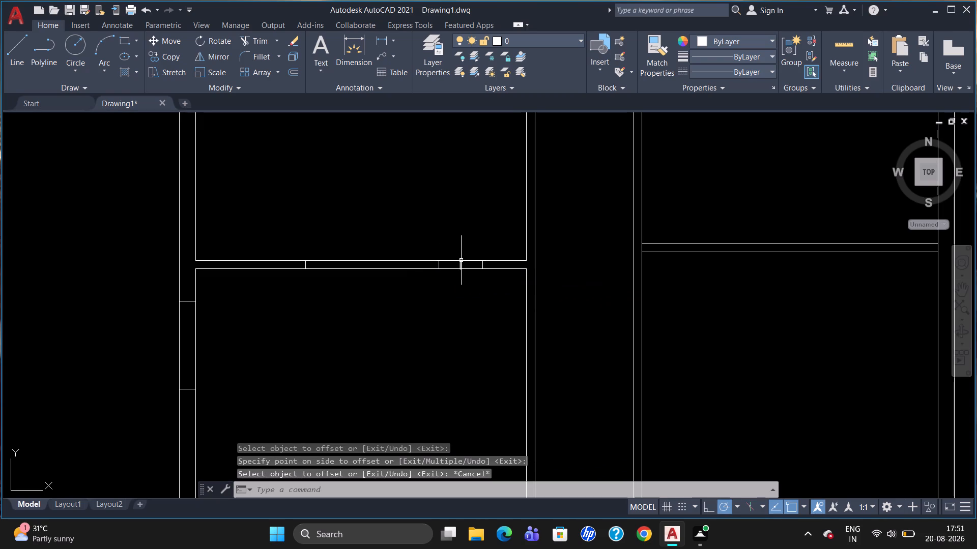
# Delete the two rightmost short lines across the middle cross wall, keeping the innermost offset copy.
pyautogui.click(461, 263)
pyautogui.click(483, 266)
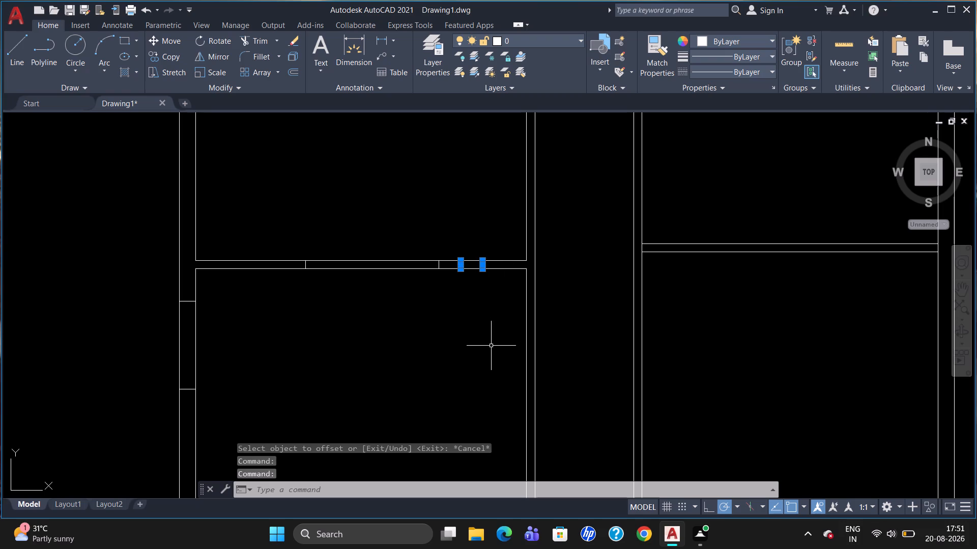
pyautogui.press('Delete')
# Trim the corridor wall's room-side line between the two lines of the upper cross wall at their junction.
pyautogui.scroll(-2, 497, 332)
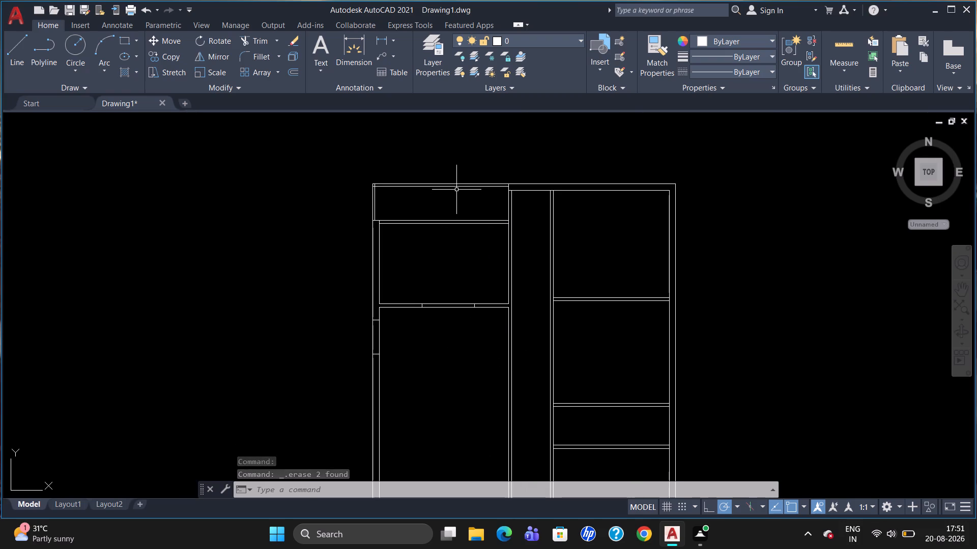
pyautogui.scroll(1, 456, 190)
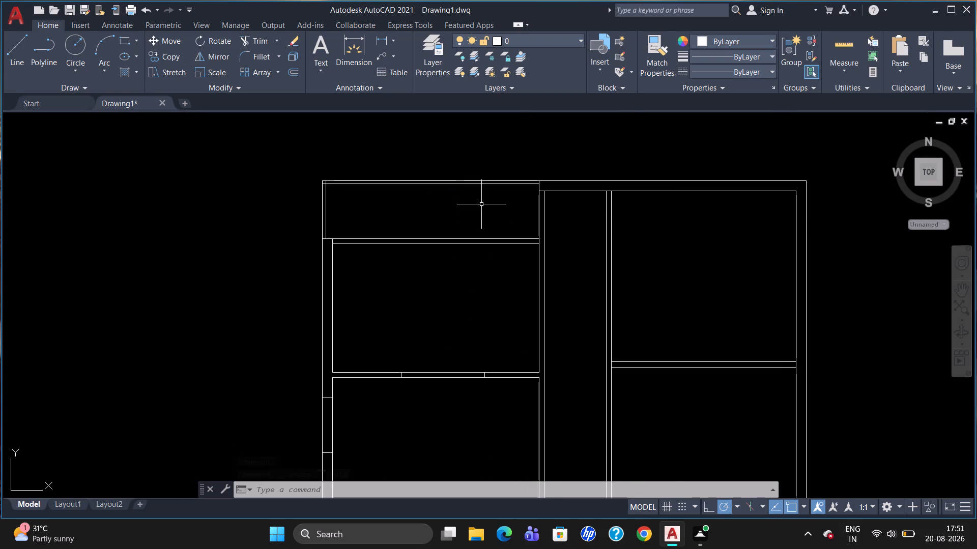
pyautogui.scroll(2, 481, 203)
pyautogui.scroll(-1, 481, 218)
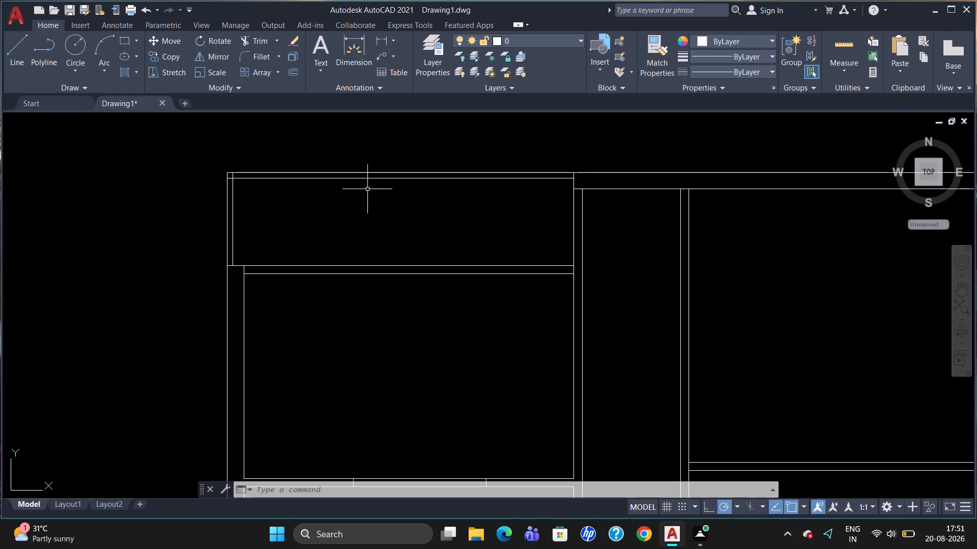
pyautogui.scroll(1, 607, 267)
pyautogui.scroll(-1, 597, 276)
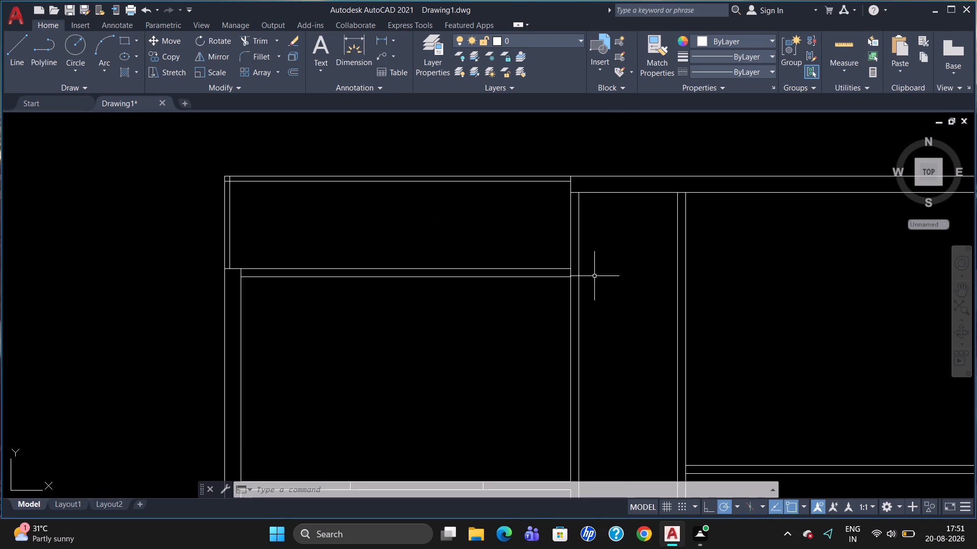
pyautogui.write('tr')
pyautogui.press('Return')
pyautogui.press('Return')
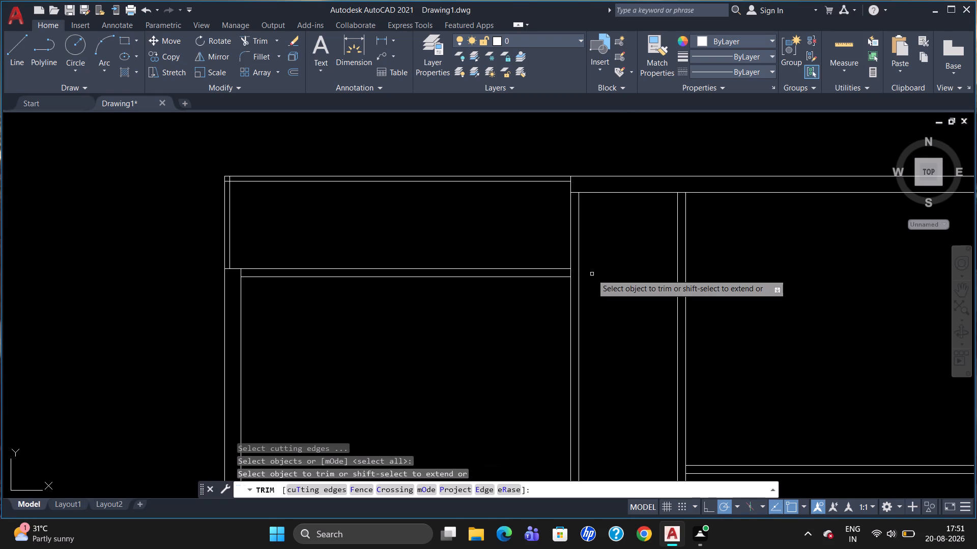
pyautogui.click(570, 273)
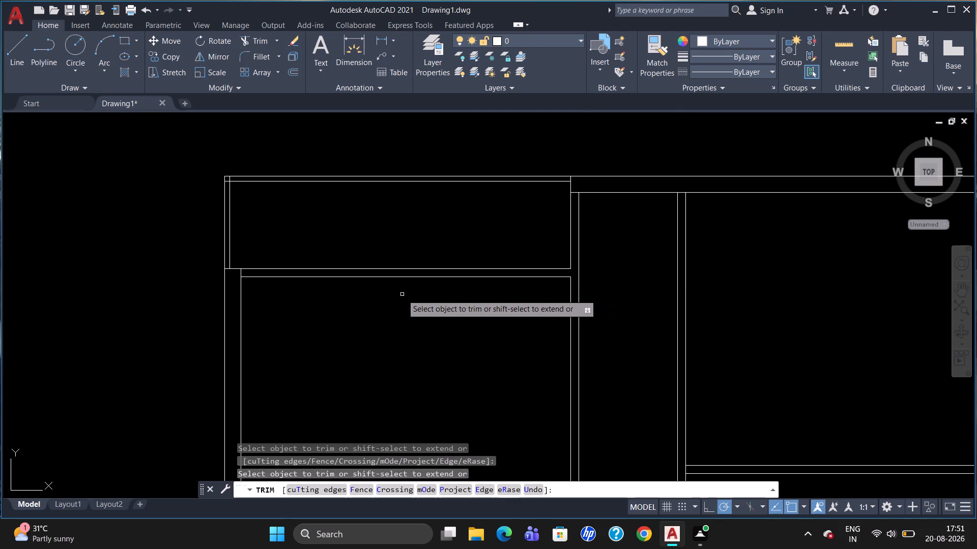
pyautogui.press('Escape')
# Draw a short line across the wall below the upper bay room, tracked 3' leftward from the right-hand end of its lower line.
pyautogui.press('l')
pyautogui.press('Return')
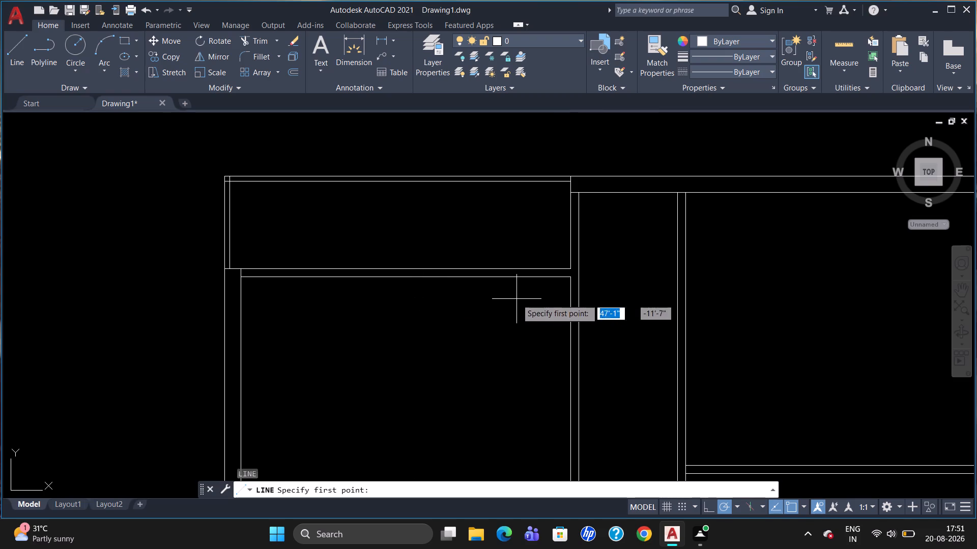
pyautogui.click(567, 277)
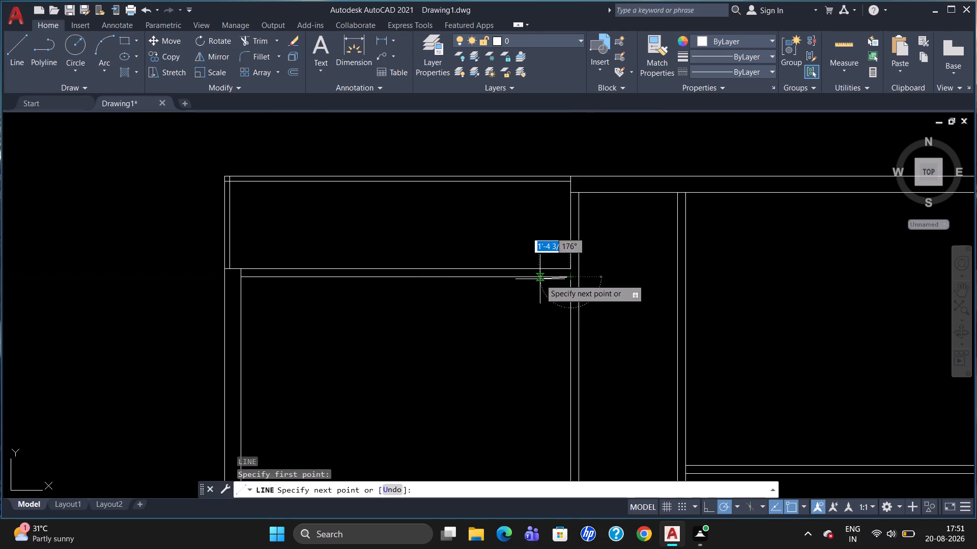
pyautogui.write('tk')
pyautogui.press('Return')
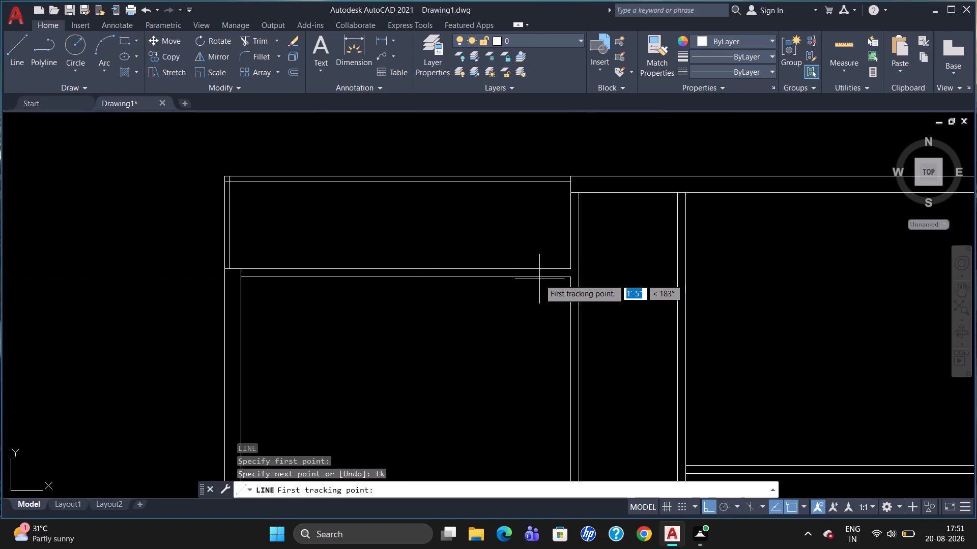
pyautogui.click(567, 278)
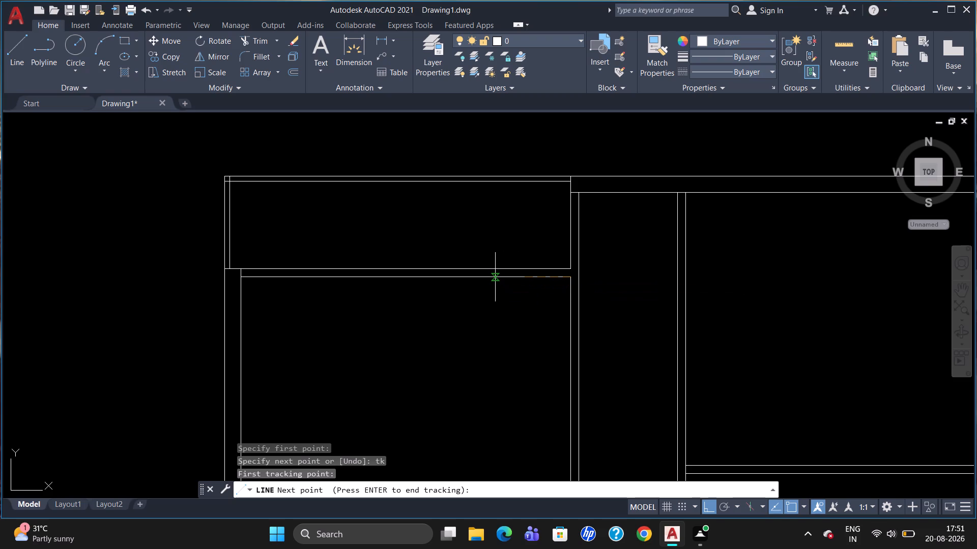
pyautogui.write("3'")
pyautogui.press('Return')
pyautogui.press('Return')
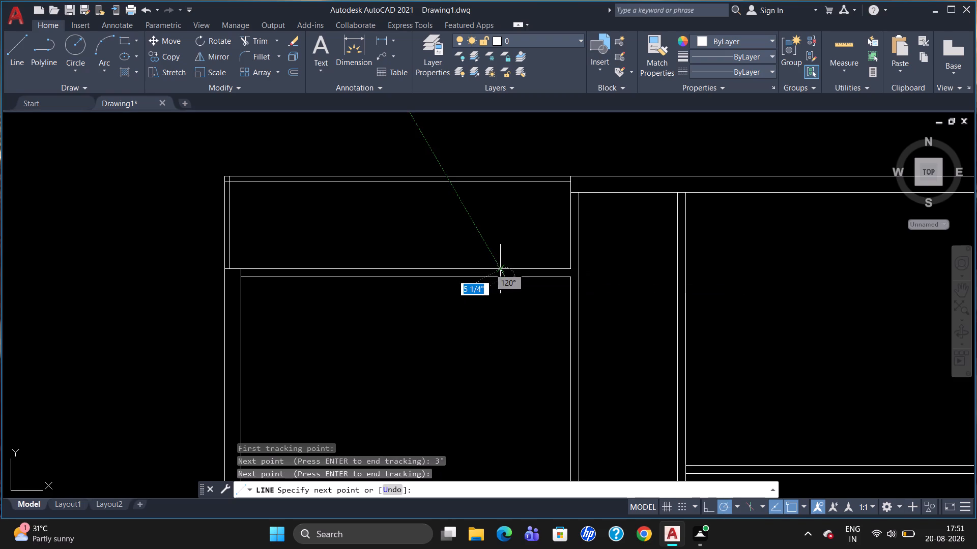
pyautogui.click(506, 267)
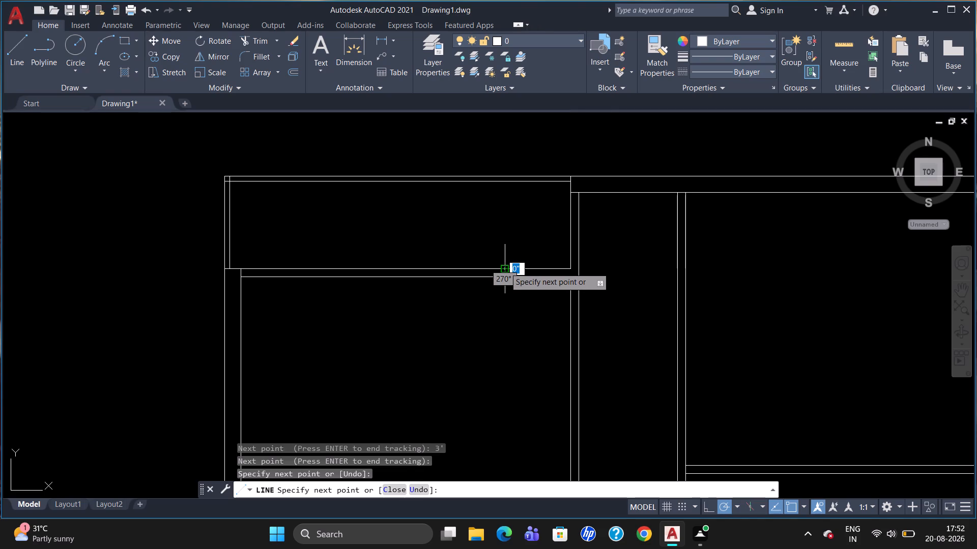
pyautogui.press('Escape')
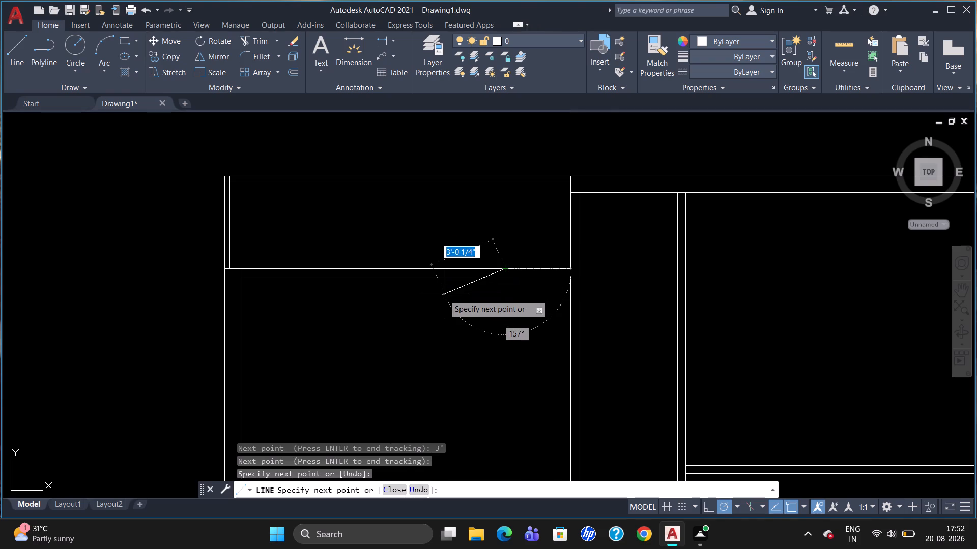
pyautogui.press('Escape')
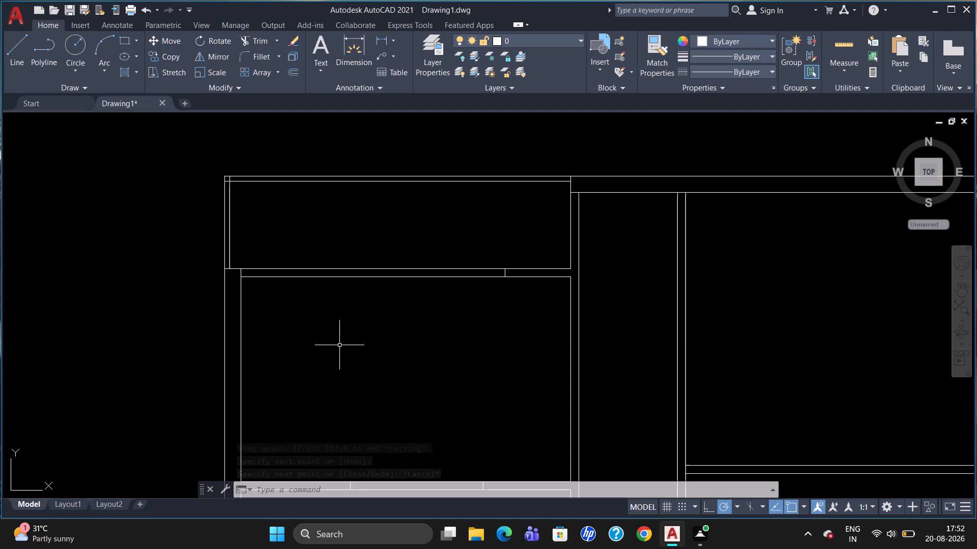
# Insert a Door - Imperial block in the empty area outside the plan's upper-left corner, and close the tool palettes.
pyautogui.hotkey('ctrl', '3')
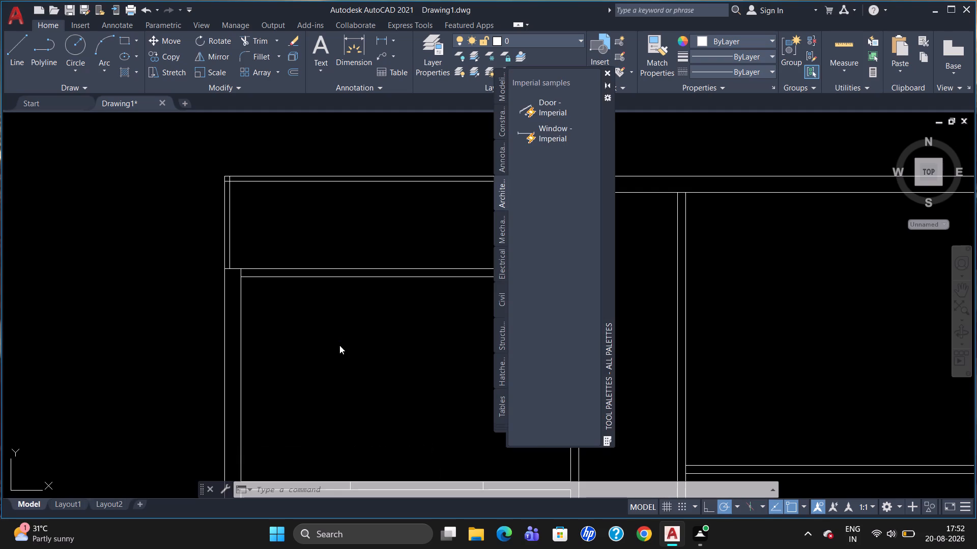
pyautogui.click(547, 105)
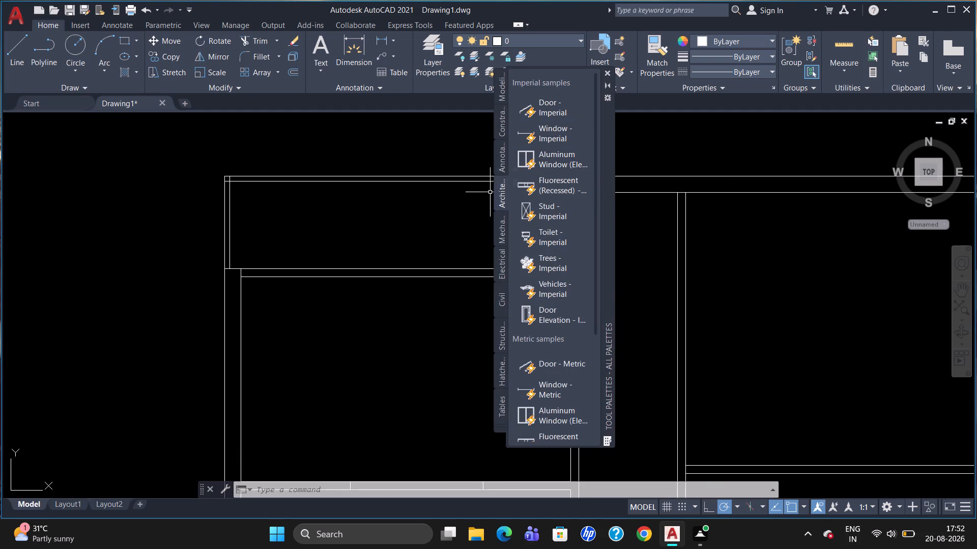
pyautogui.click(135, 232)
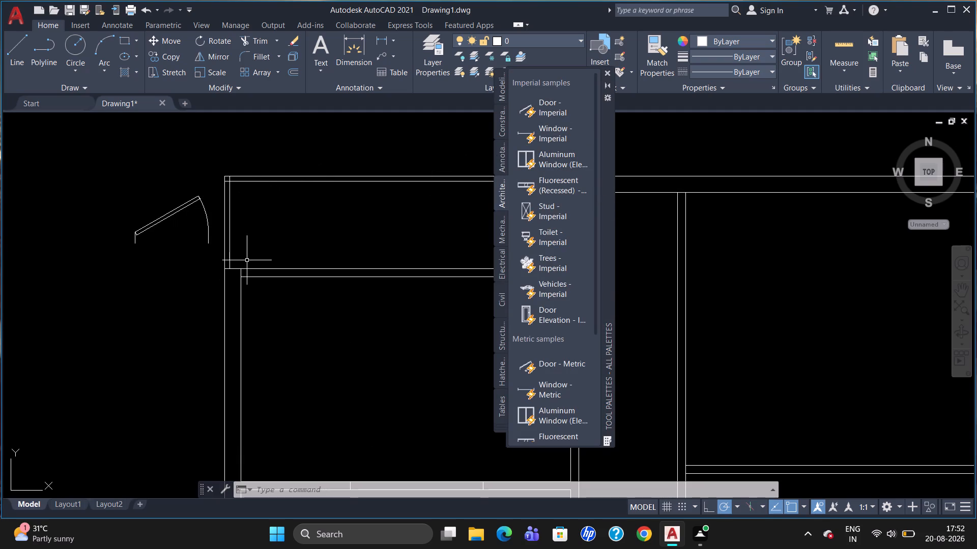
pyautogui.click(607, 73)
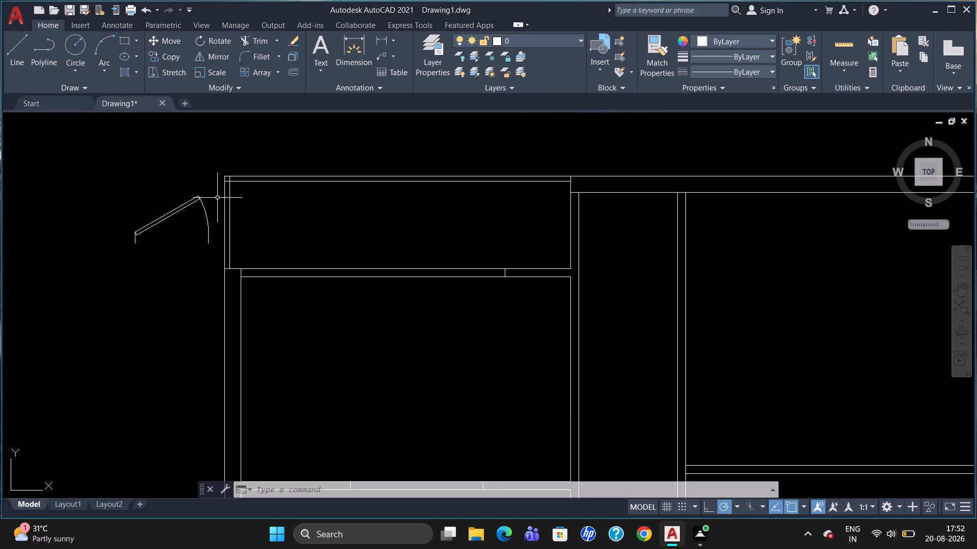
# Set the door block's opening state so its leaf stands fully open, perpendicular to the door opening.
pyautogui.click(180, 205)
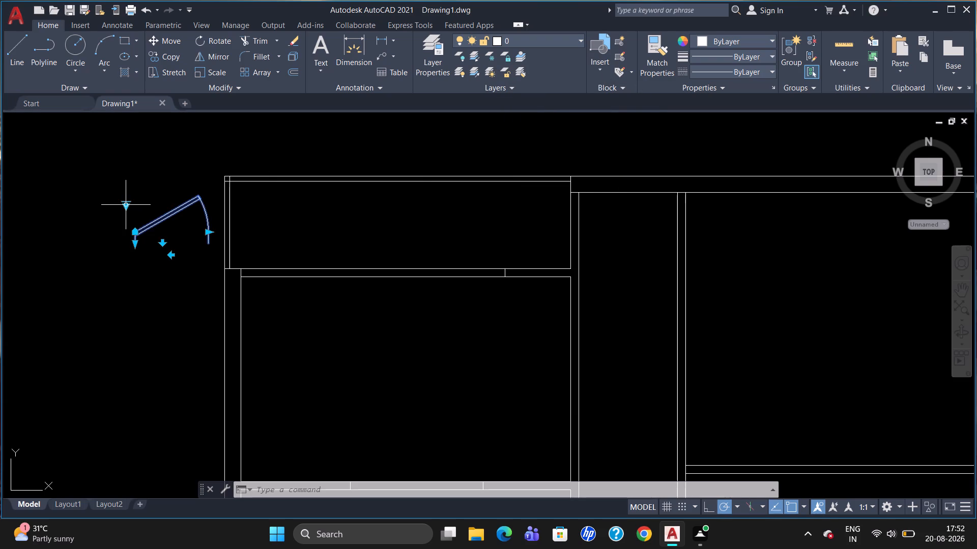
pyautogui.click(124, 206)
pyautogui.click(154, 251)
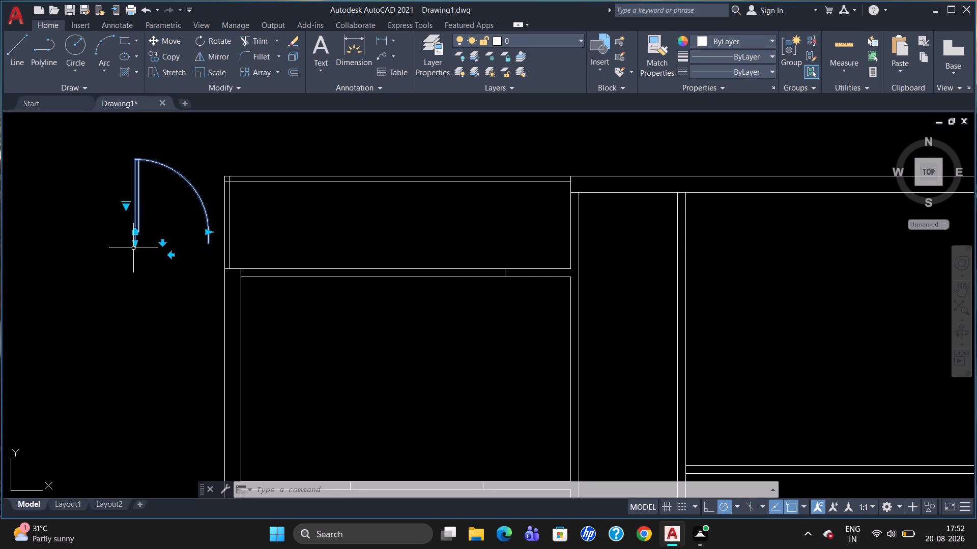
pyautogui.press('Escape')
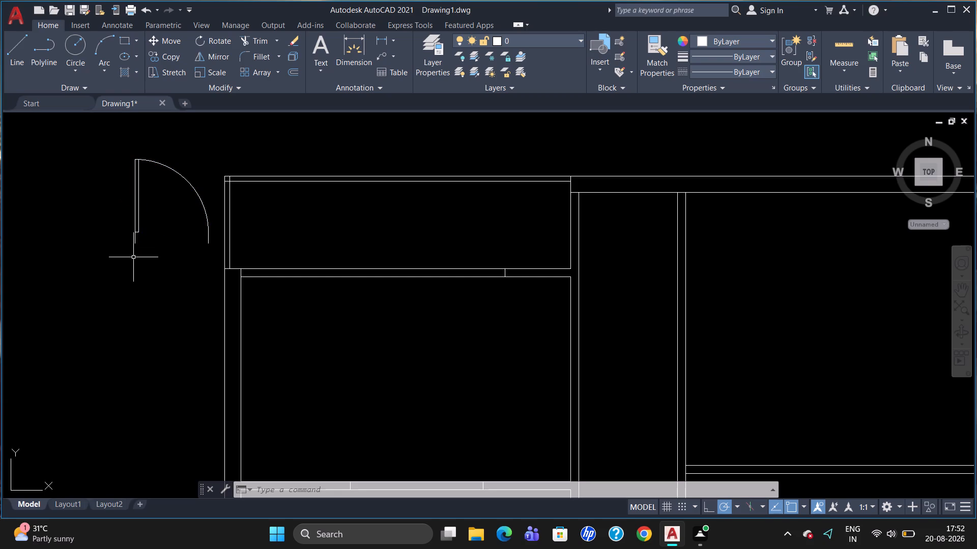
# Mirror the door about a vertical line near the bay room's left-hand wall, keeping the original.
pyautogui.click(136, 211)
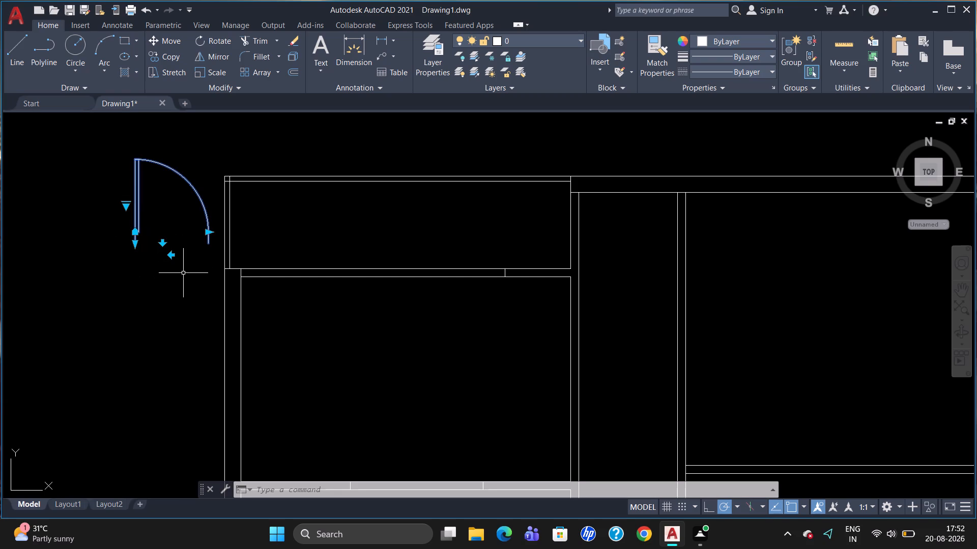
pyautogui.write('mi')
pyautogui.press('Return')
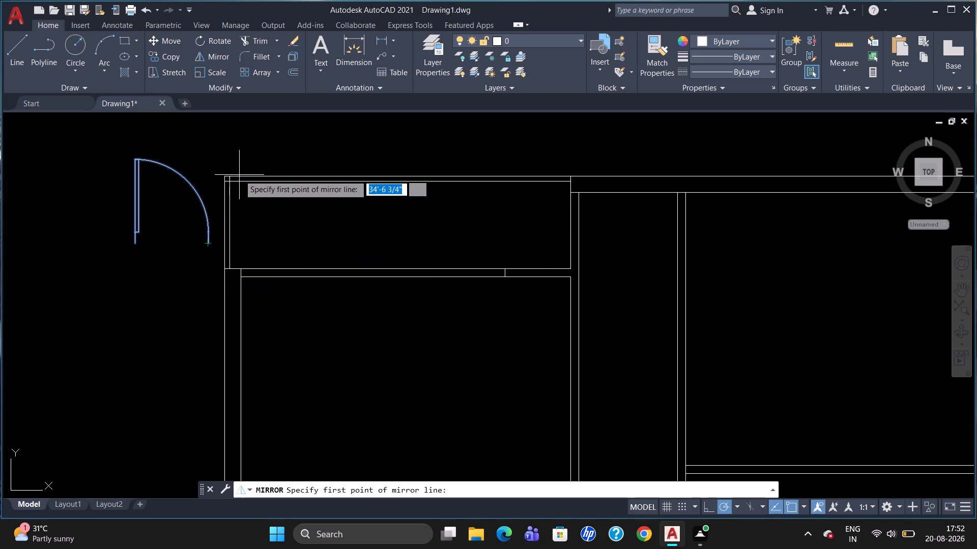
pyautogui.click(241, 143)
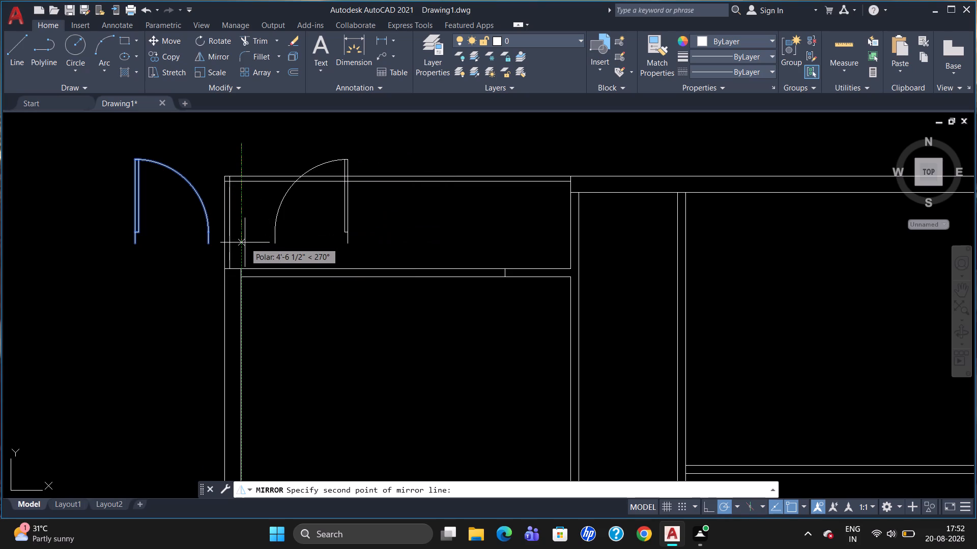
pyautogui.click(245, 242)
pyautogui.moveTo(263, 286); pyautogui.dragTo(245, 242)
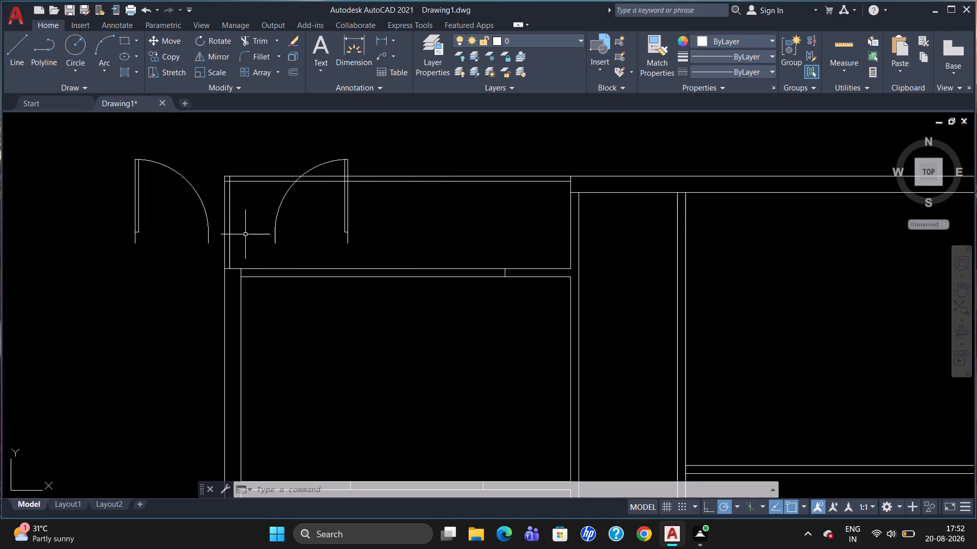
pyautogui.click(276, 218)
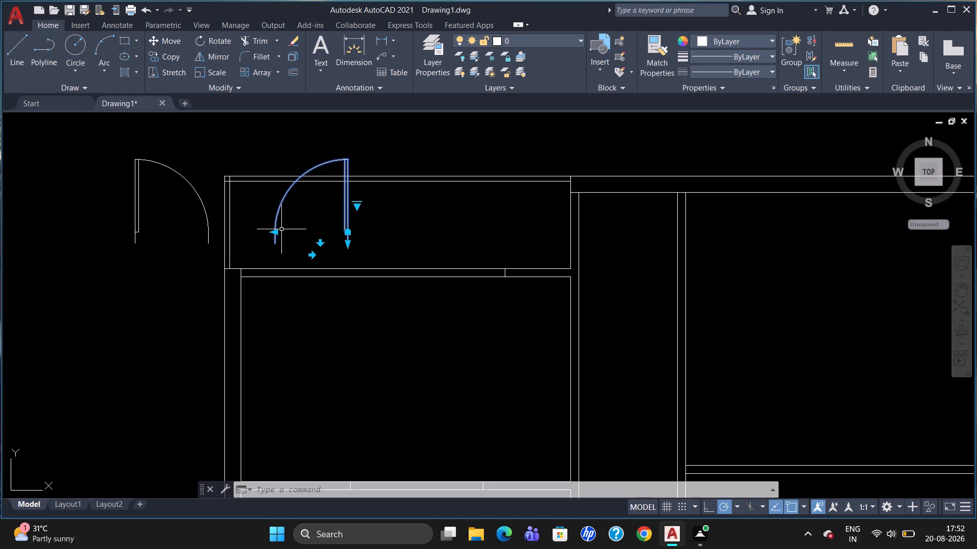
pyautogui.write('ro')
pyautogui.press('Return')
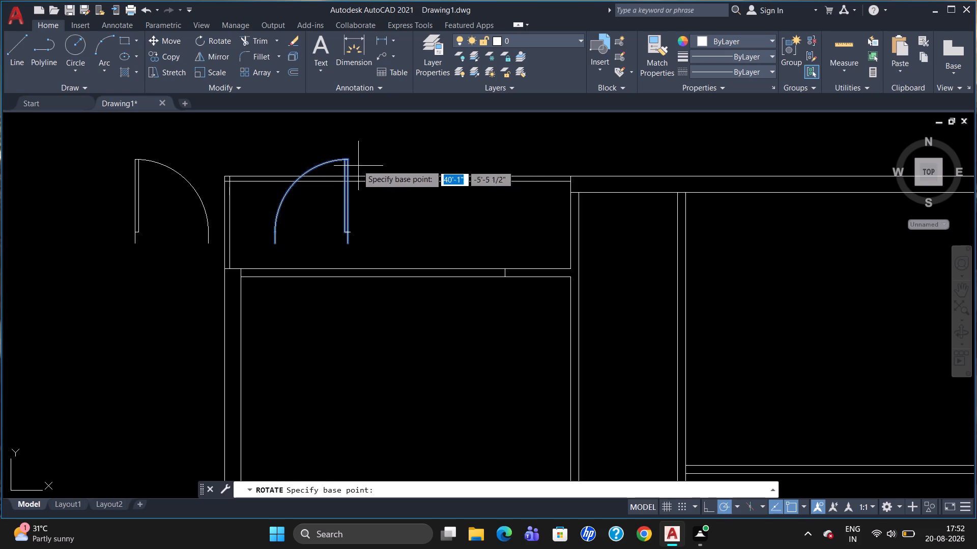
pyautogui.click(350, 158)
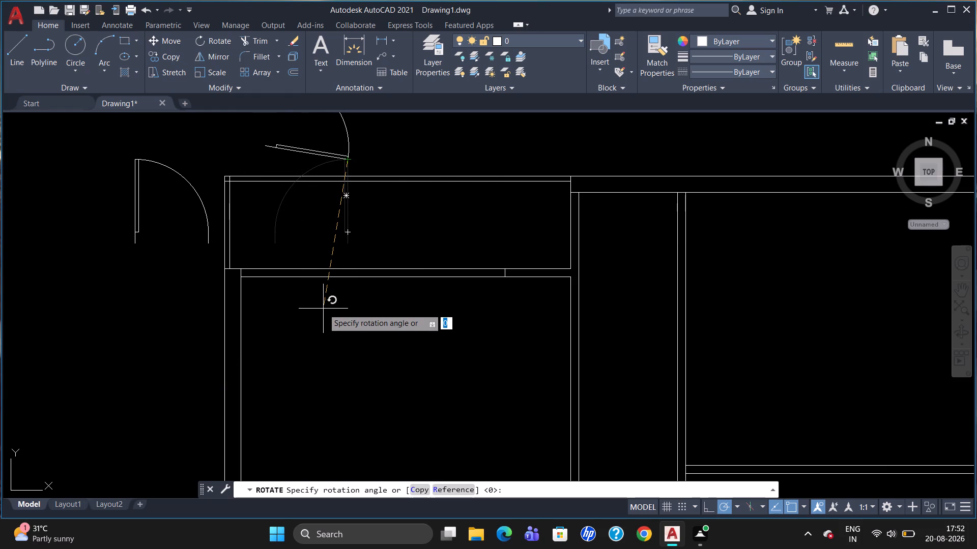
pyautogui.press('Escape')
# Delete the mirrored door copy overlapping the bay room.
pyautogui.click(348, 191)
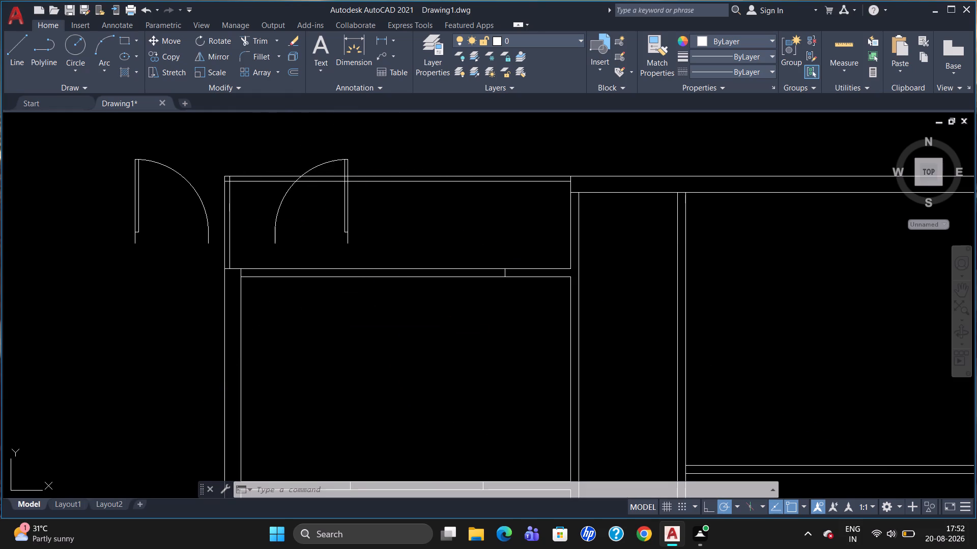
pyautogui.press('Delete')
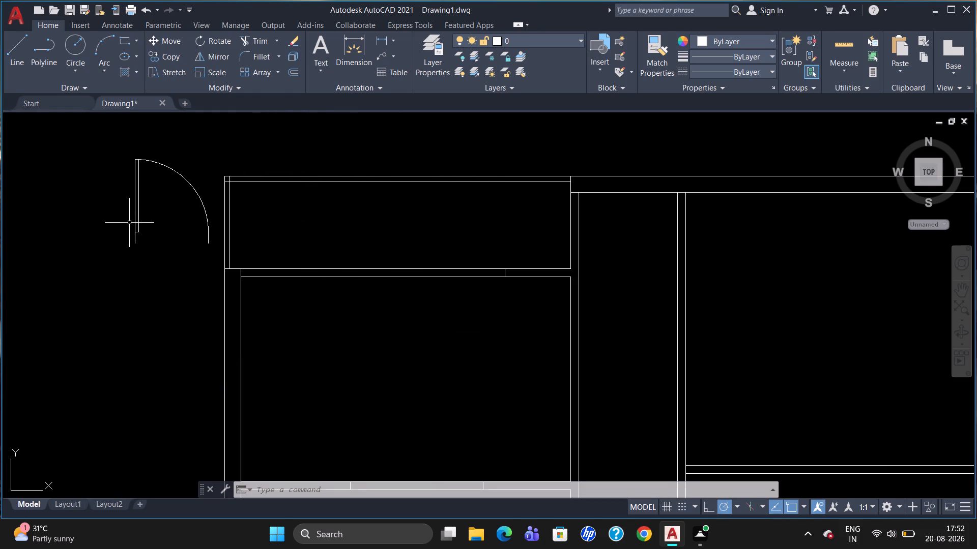
# Rotate the original door outside the plan 180° about the free end of its leaf.
pyautogui.click(136, 224)
pyautogui.write('ro')
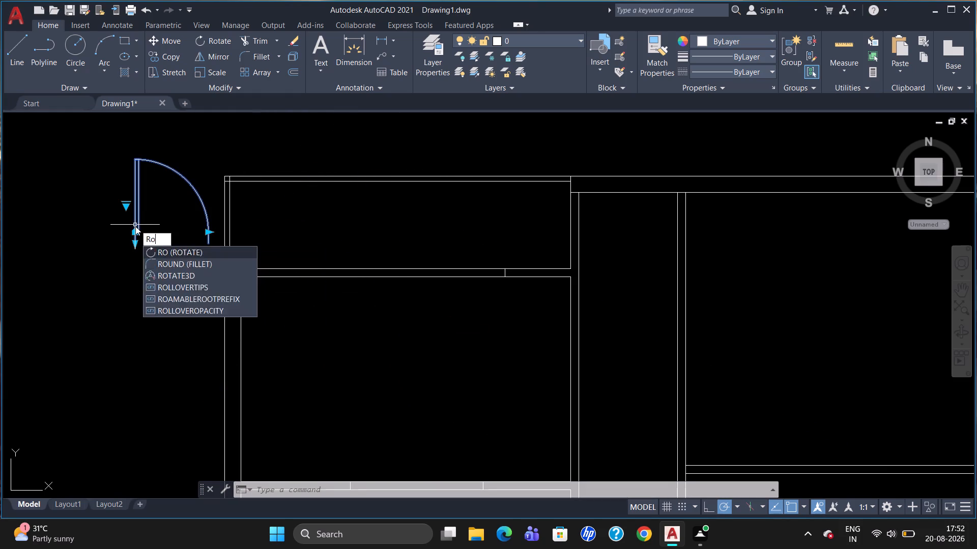
pyautogui.press('Return')
pyautogui.click(138, 158)
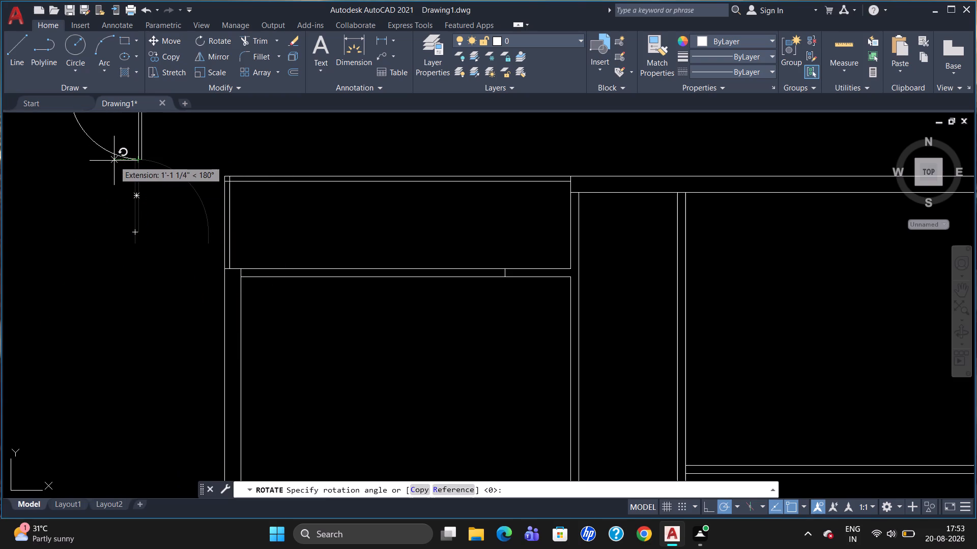
pyautogui.click(114, 161)
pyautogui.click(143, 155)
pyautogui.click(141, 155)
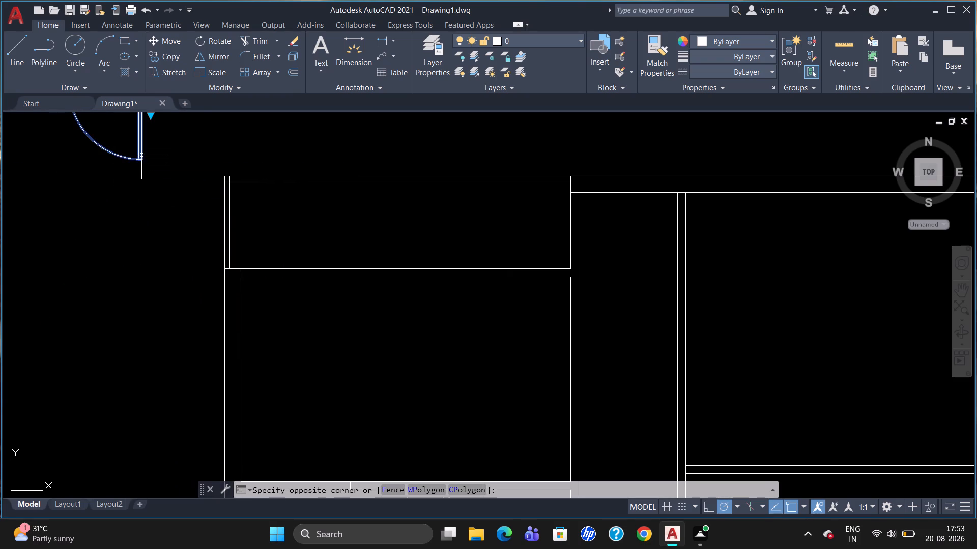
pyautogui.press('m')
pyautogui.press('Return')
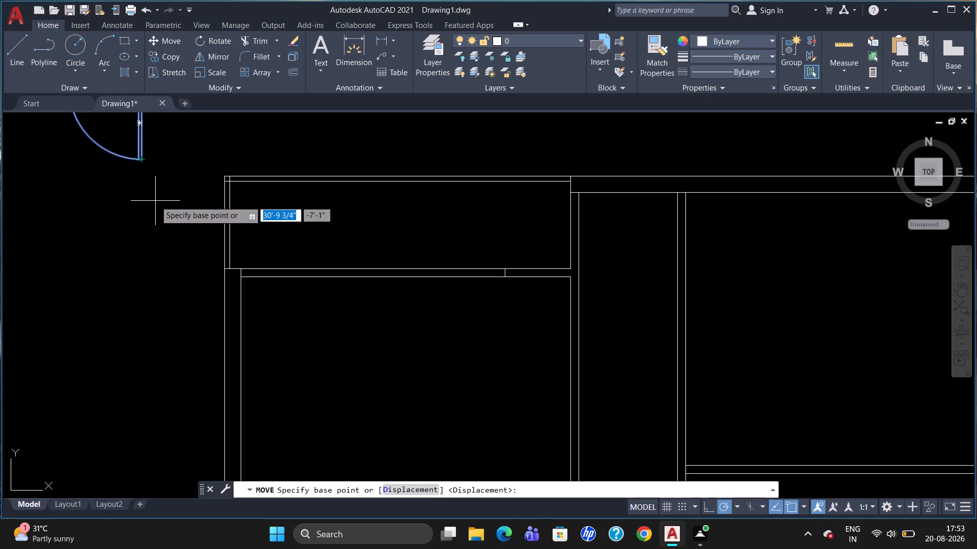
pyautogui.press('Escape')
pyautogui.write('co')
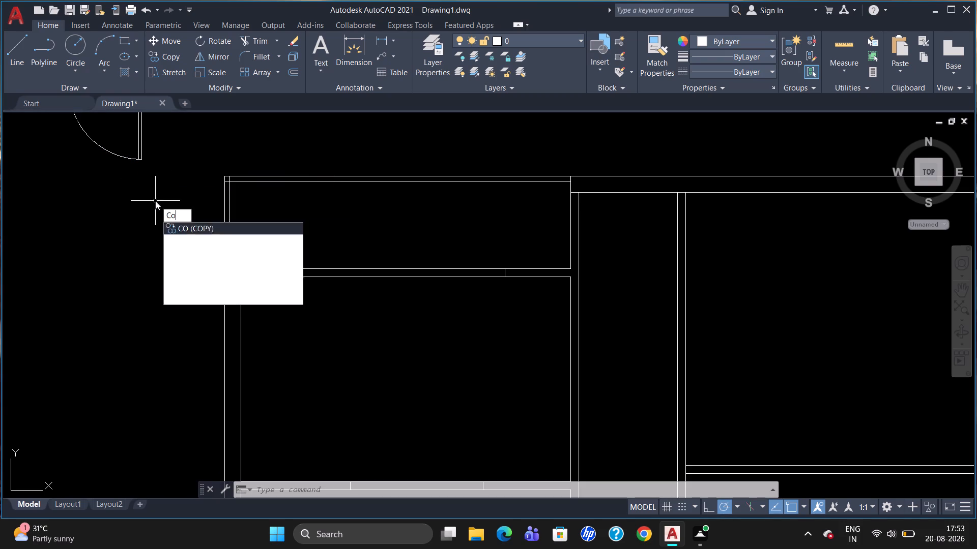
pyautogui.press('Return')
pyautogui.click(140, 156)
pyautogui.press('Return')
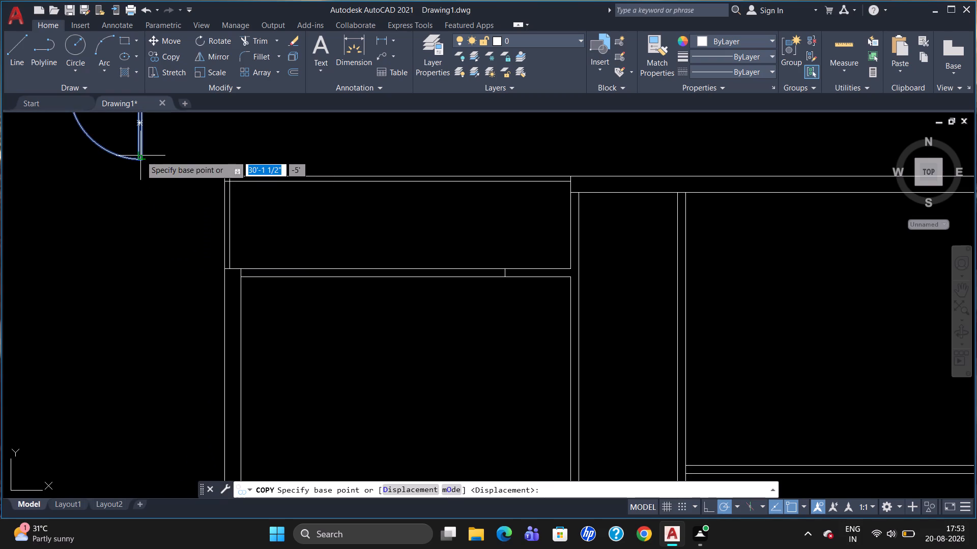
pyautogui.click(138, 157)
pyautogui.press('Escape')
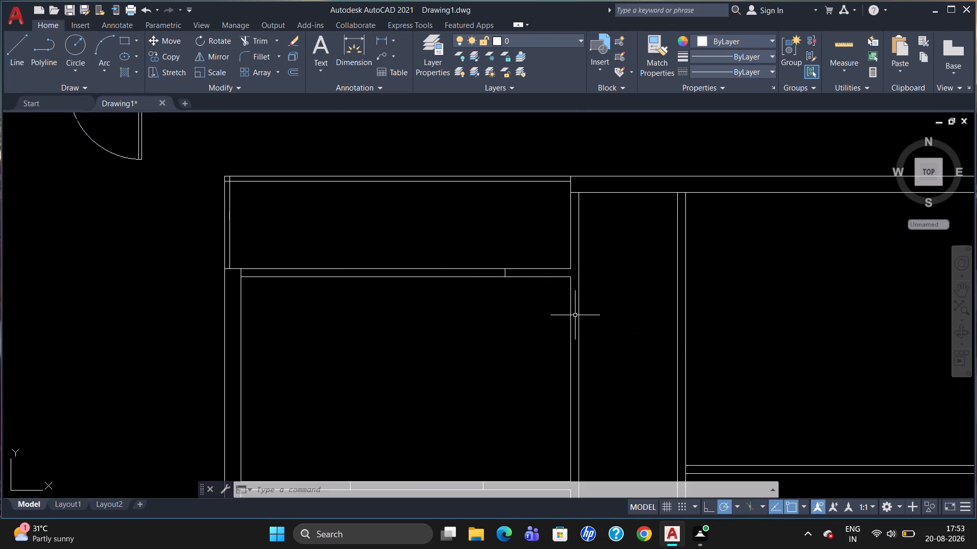
# Copy the rotated door by its leaf tip into the room below the upper bay room, about 17'8" from the original.
pyautogui.click(109, 152)
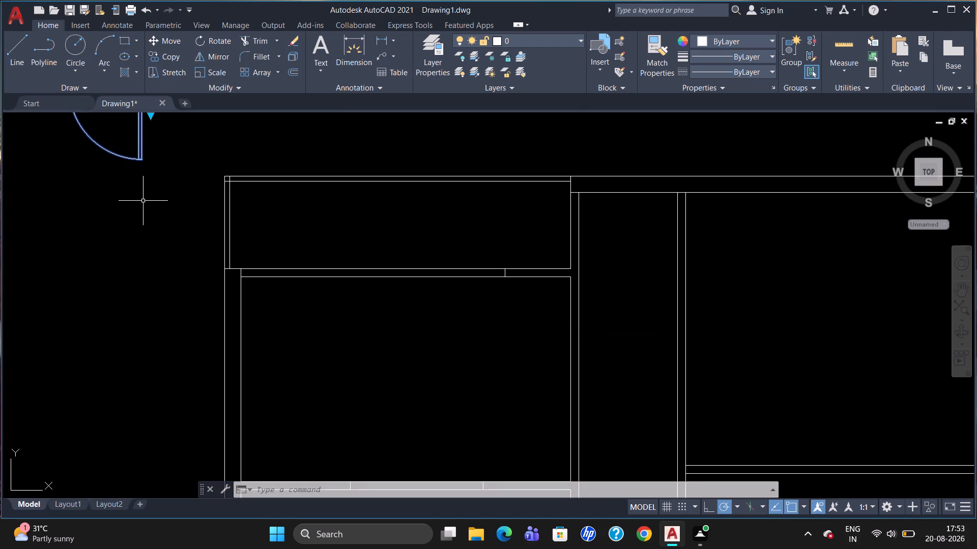
pyautogui.write('co')
pyautogui.press('Return')
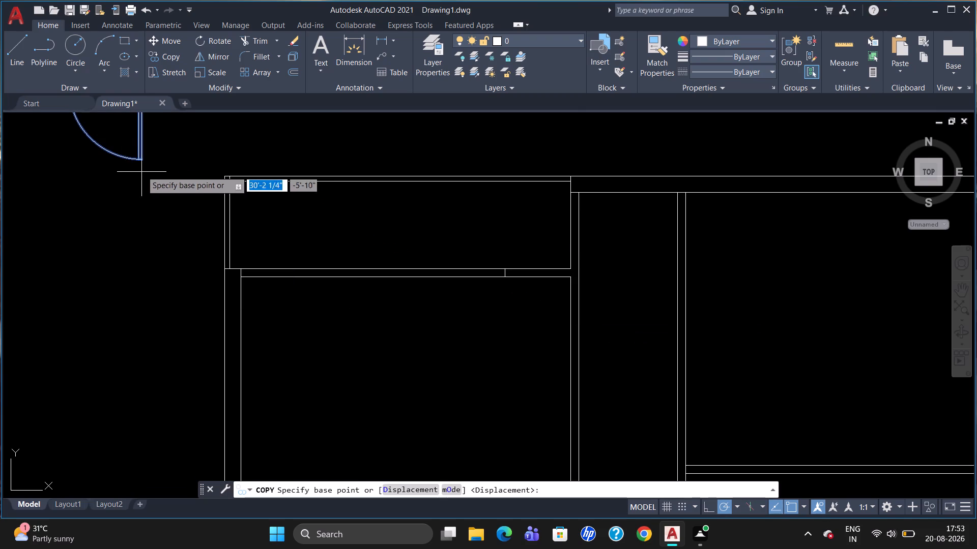
pyautogui.click(138, 162)
pyautogui.click(418, 426)
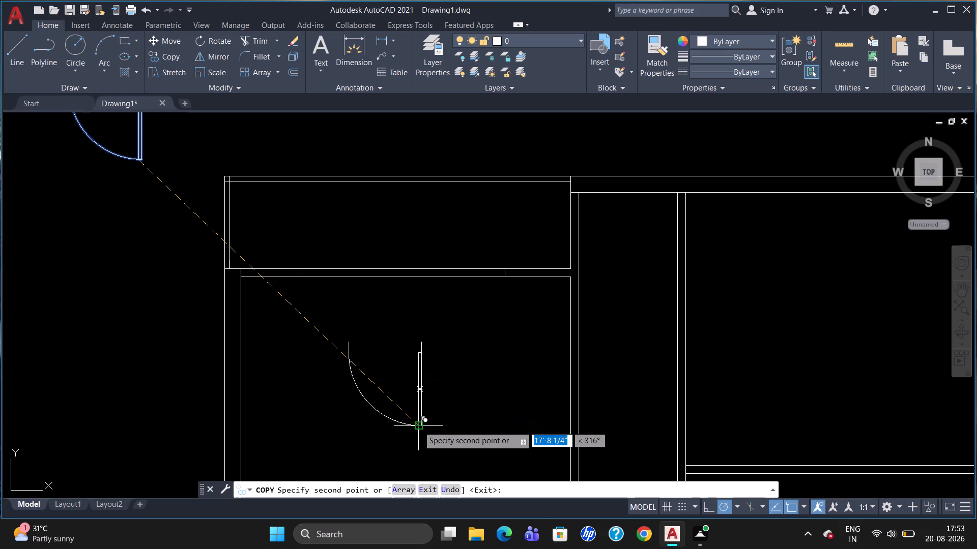
pyautogui.press('Escape')
pyautogui.scroll(-2, 418, 426)
pyautogui.scroll(2, 428, 379)
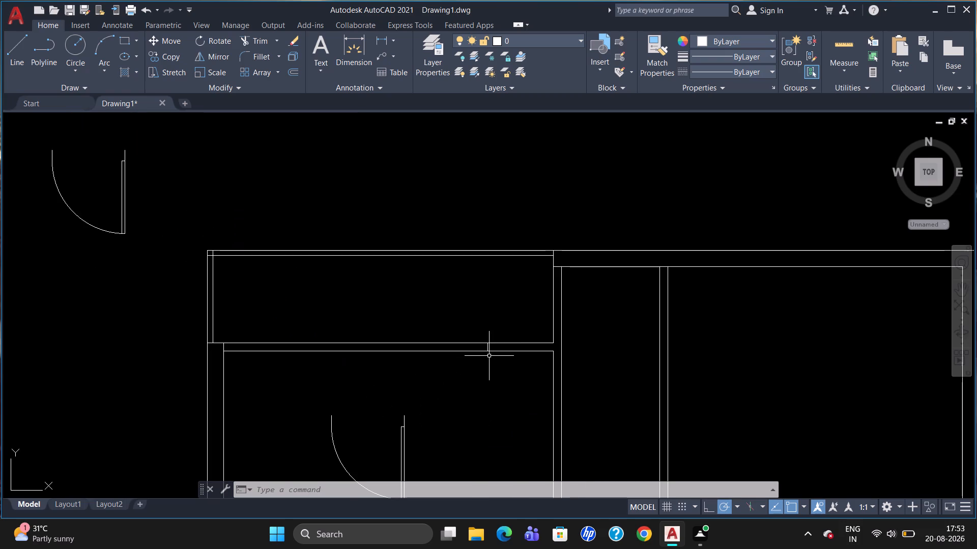
# Offset the short jamb line in the wall below the upper bay room 3' toward the plan's left-hand wall.
pyautogui.scroll(1, 486, 357)
pyautogui.press('o')
pyautogui.press('Return')
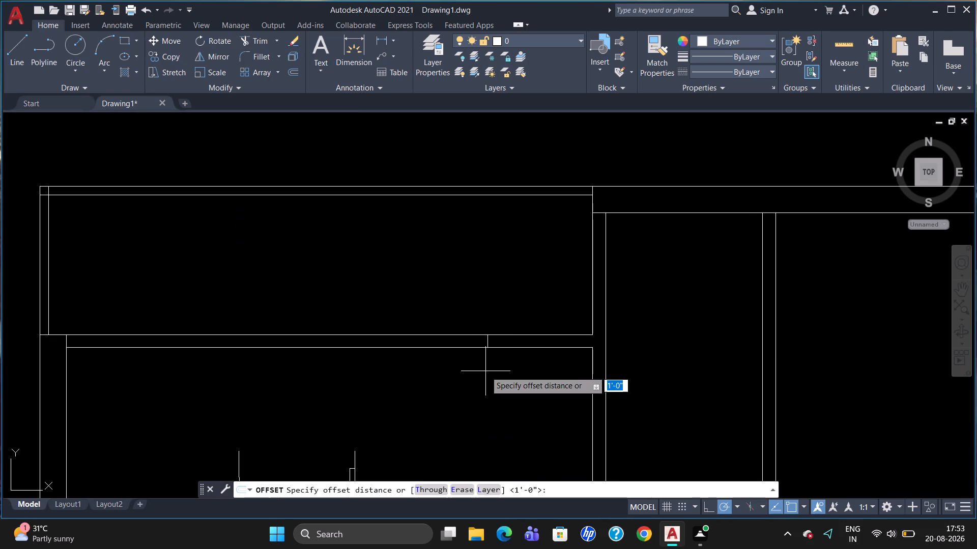
pyautogui.press('3')
pyautogui.press("'")
pyautogui.press('Return')
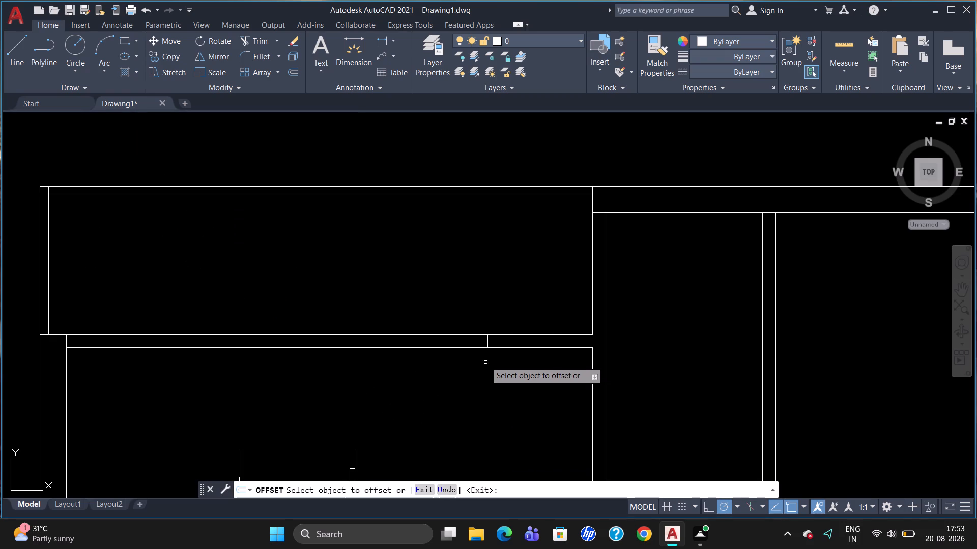
pyautogui.click(489, 343)
pyautogui.click(353, 337)
pyautogui.scroll(-1, 374, 347)
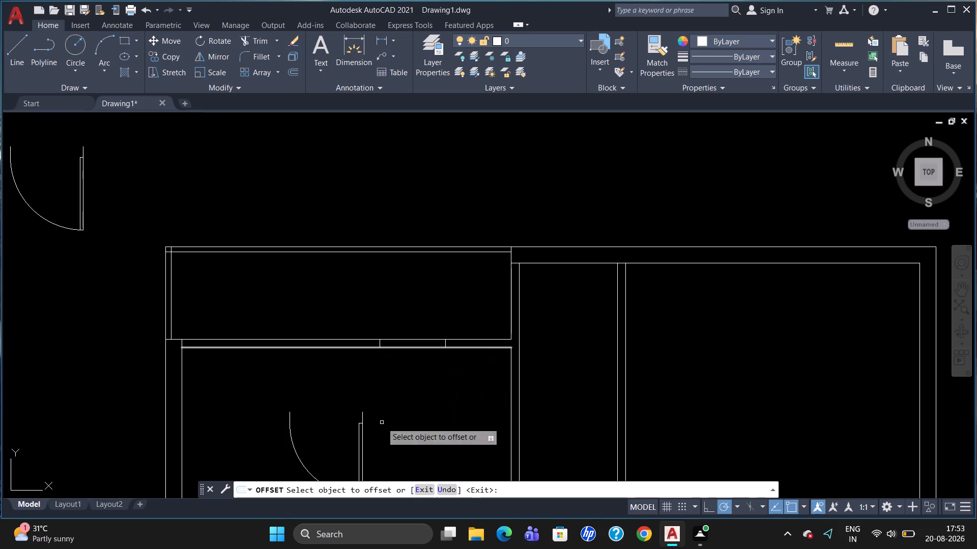
pyautogui.press('m')
pyautogui.press('Escape')
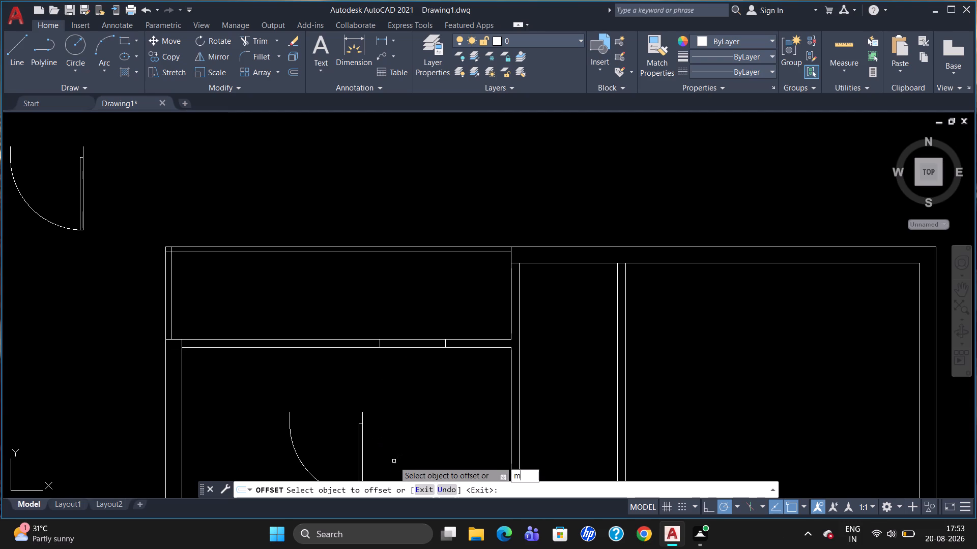
# Move the door copy by the wall-side end of its leaf to the upper end of the opening's right-hand jamb line.
pyautogui.press('m')
pyautogui.press('Return')
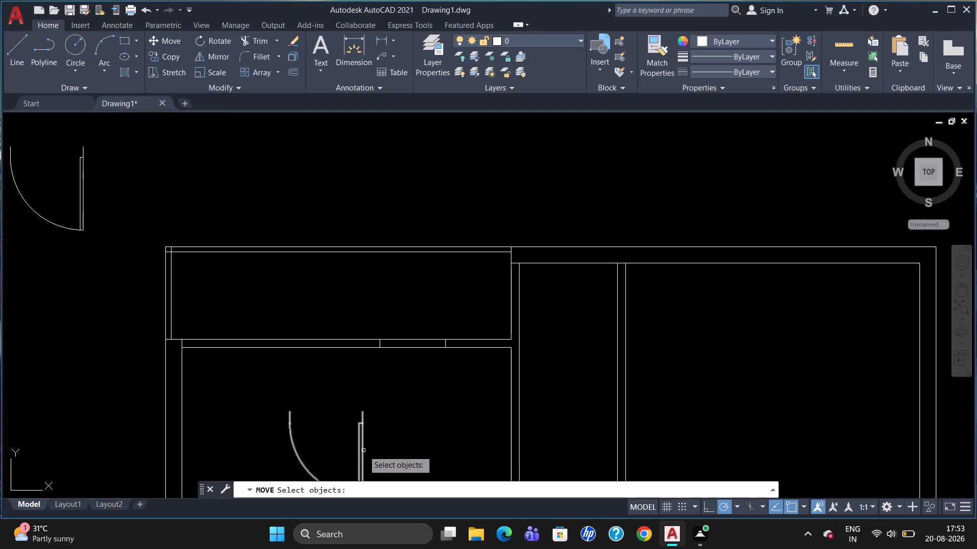
pyautogui.click(363, 450)
pyautogui.press('Return')
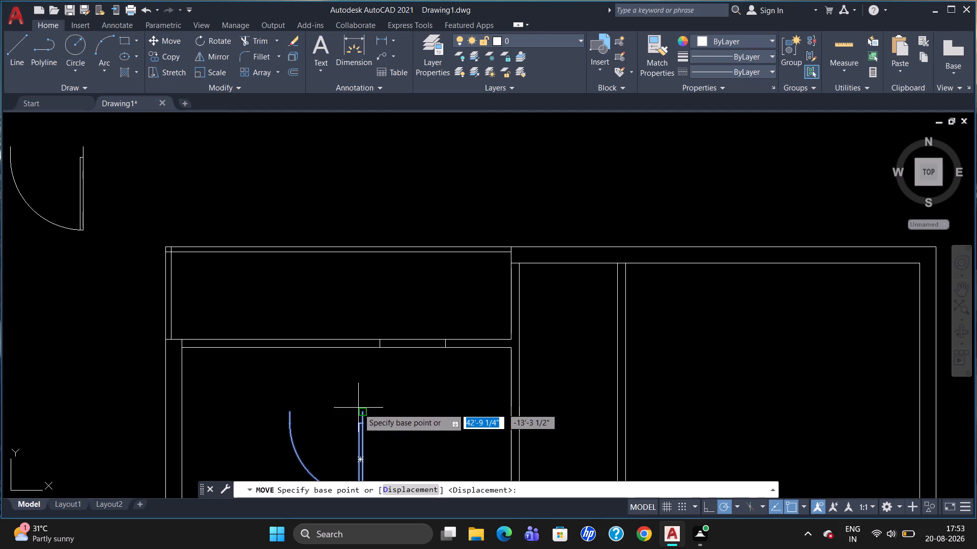
pyautogui.click(360, 411)
pyautogui.scroll(2, 430, 361)
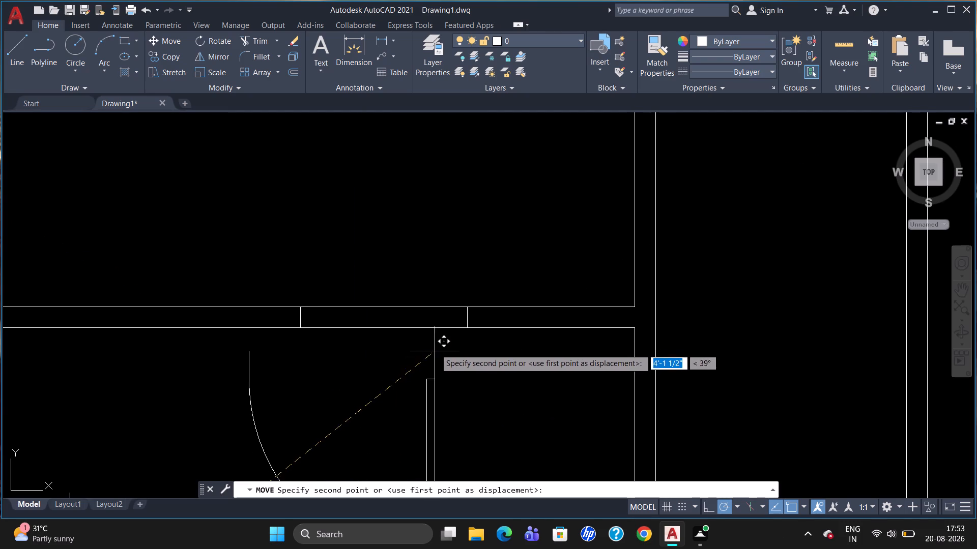
pyautogui.click(468, 307)
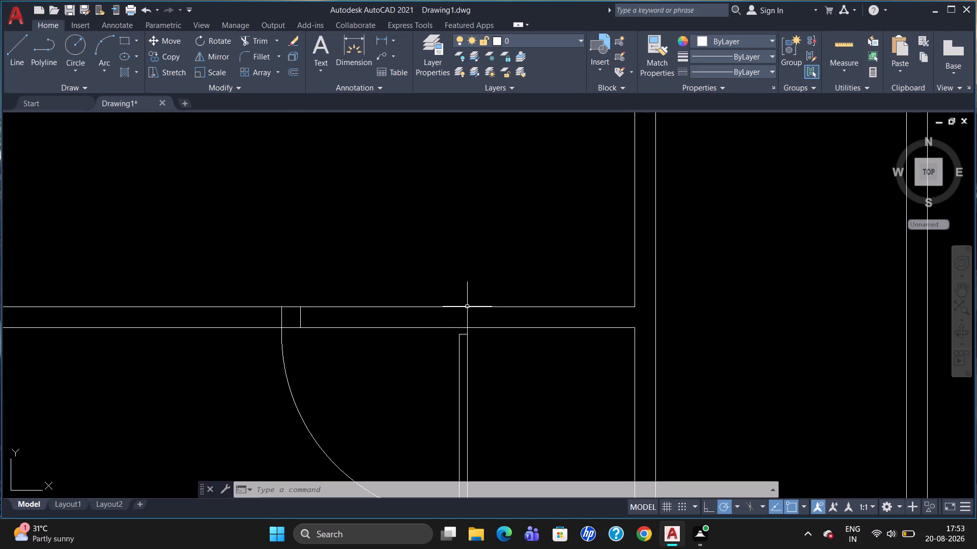
# Scale the door down about its corner on the right-hand jamb so its swing fits the 3' opening.
pyautogui.write('sc')
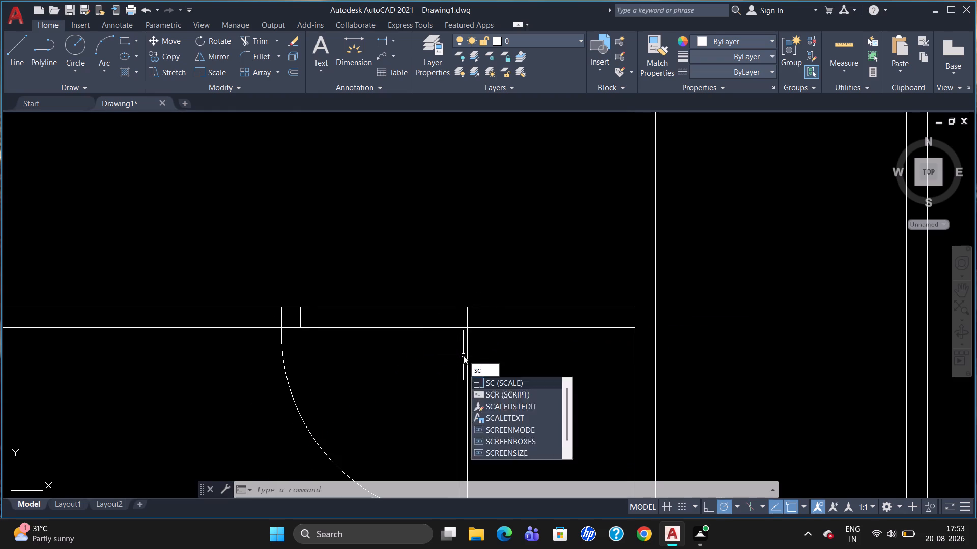
pyautogui.press('Return')
pyautogui.click(467, 353)
pyautogui.press('Return')
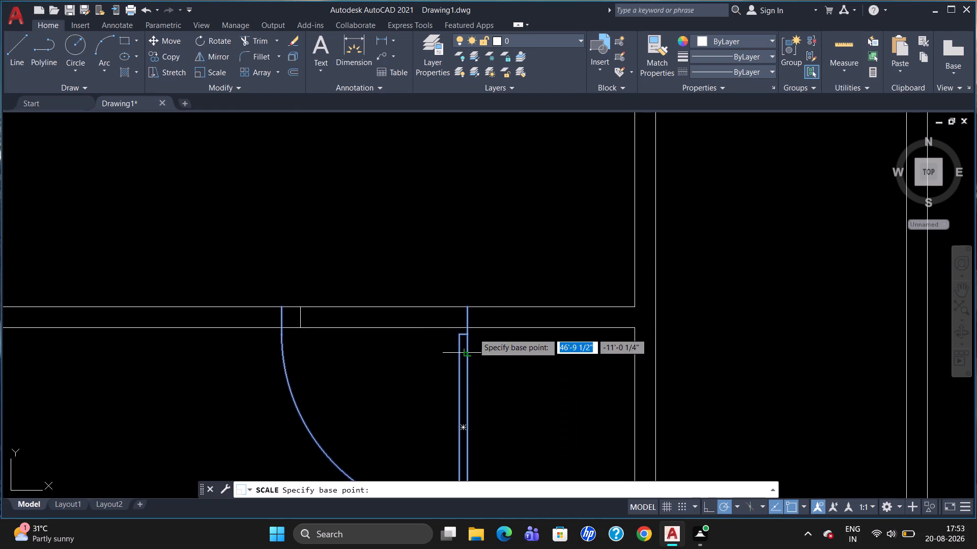
pyautogui.click(466, 304)
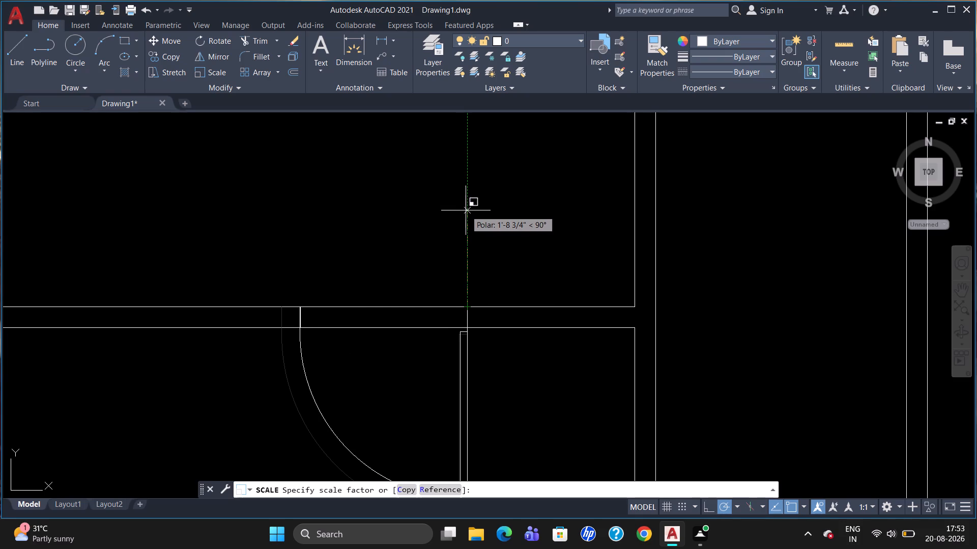
pyautogui.click(466, 210)
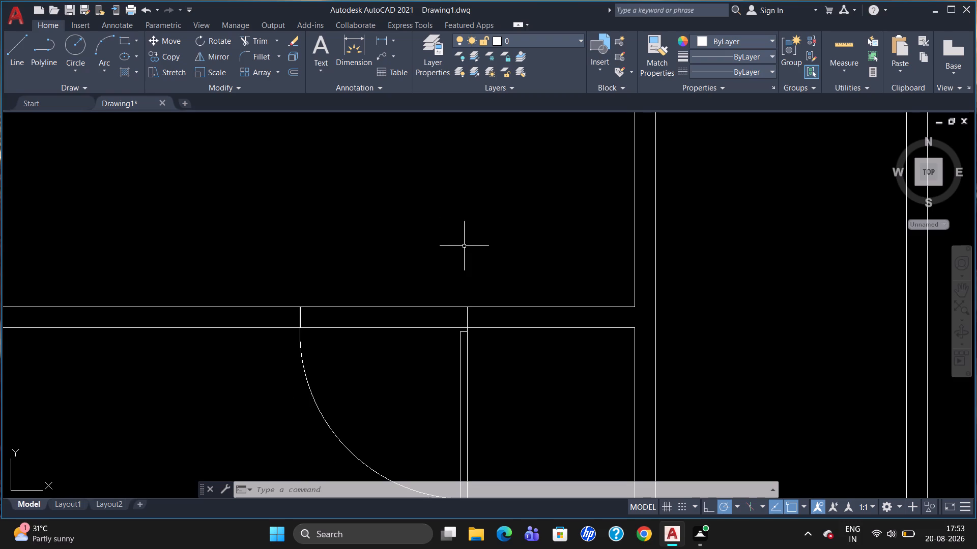
# Trim both wall lines across the door opening below the upper bay room.
pyautogui.scroll(-1, 459, 354)
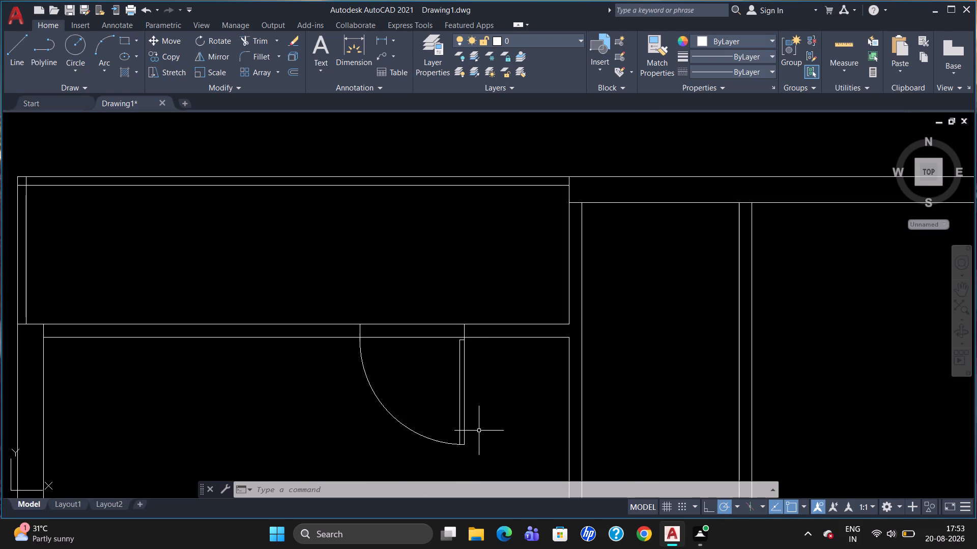
pyautogui.scroll(2, 465, 416)
pyautogui.scroll(-3, 463, 410)
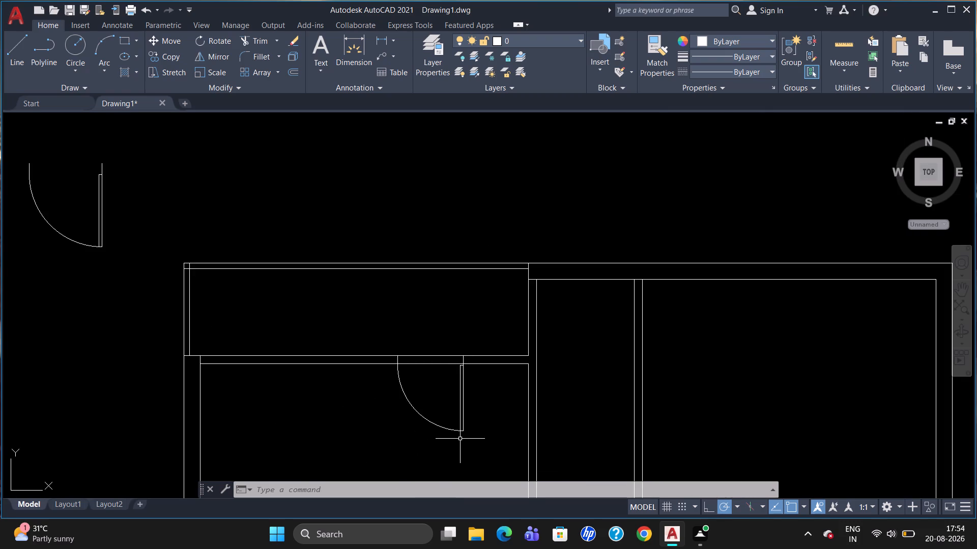
pyautogui.scroll(2, 459, 439)
pyautogui.scroll(-2, 449, 422)
pyautogui.write('tr')
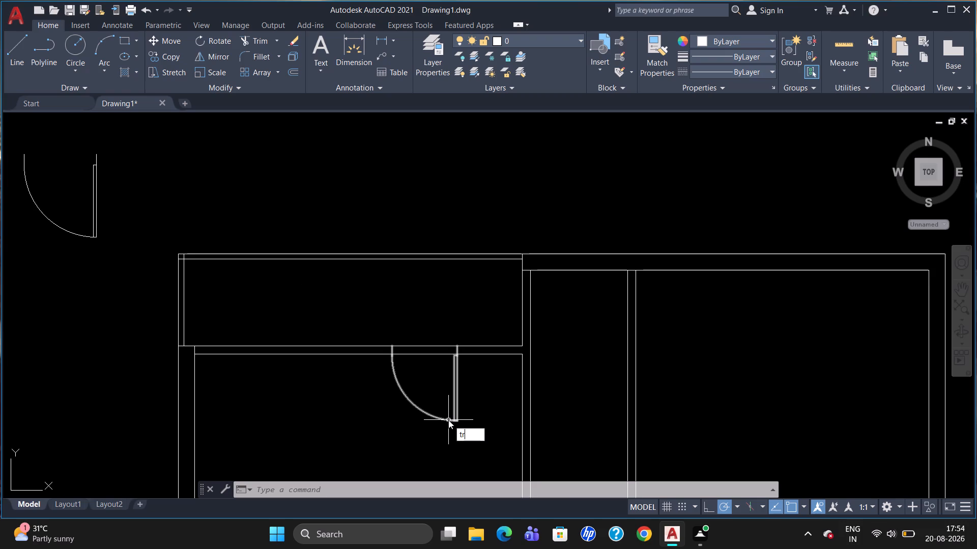
pyautogui.press('Return')
pyautogui.press('Return')
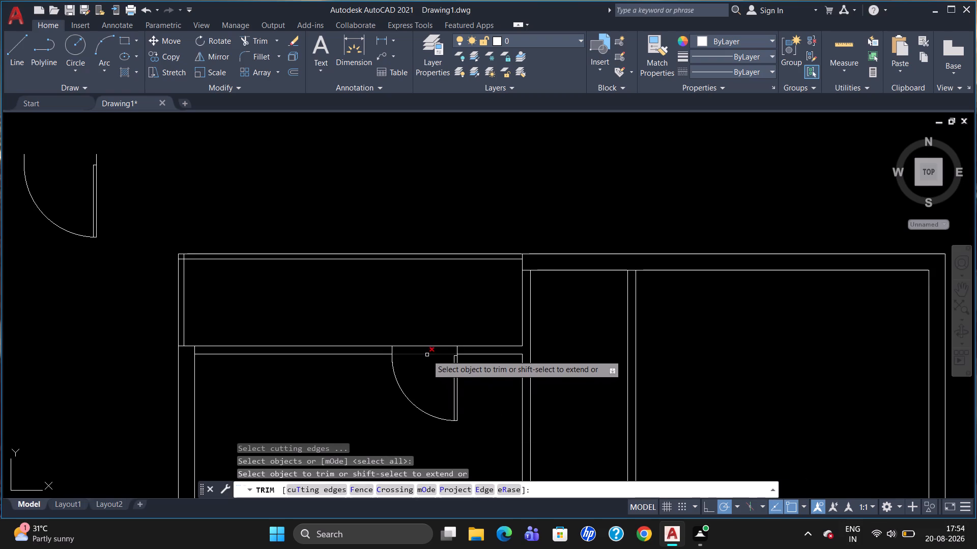
pyautogui.click(427, 355)
pyautogui.click(427, 347)
pyautogui.scroll(-2, 427, 347)
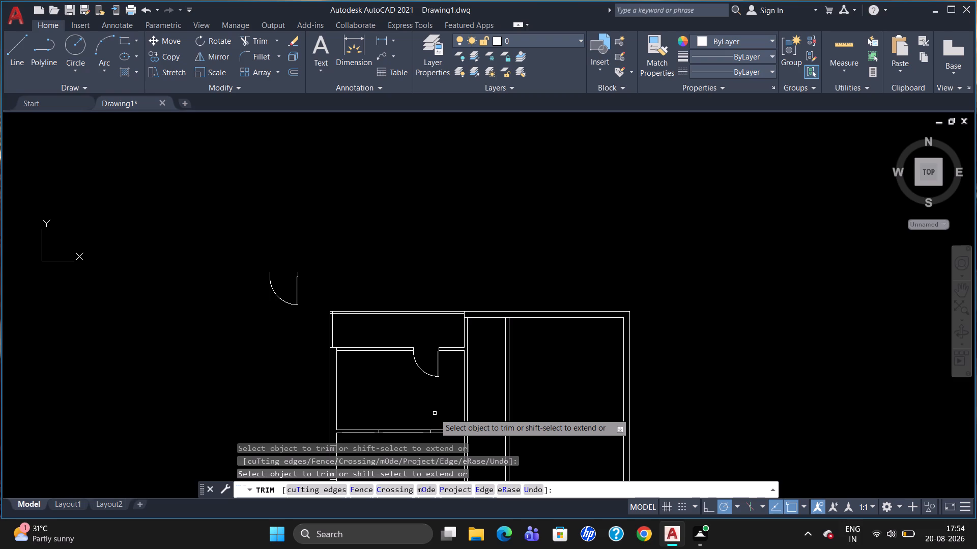
pyautogui.scroll(-1, 435, 413)
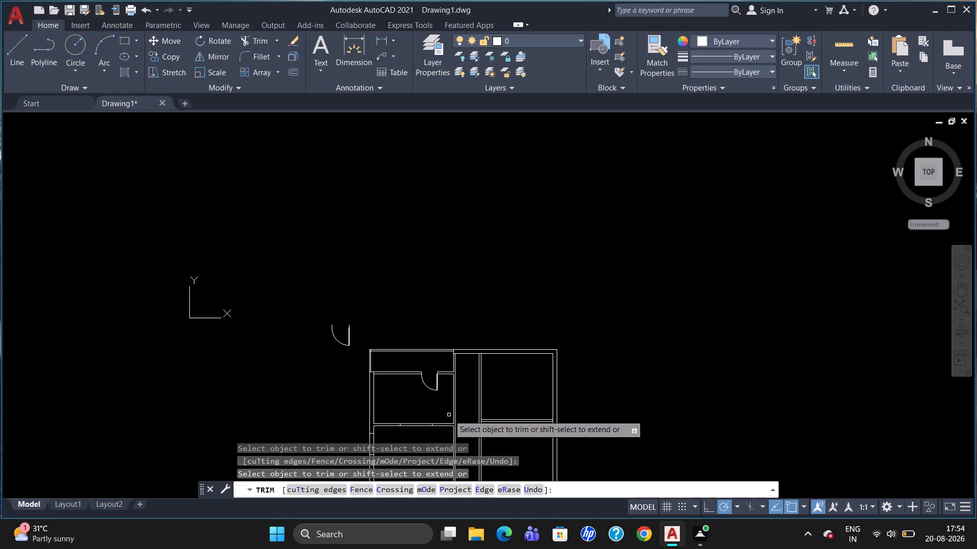
pyautogui.scroll(-2, 429, 294)
pyautogui.scroll(3, 448, 432)
pyautogui.scroll(-2, 469, 290)
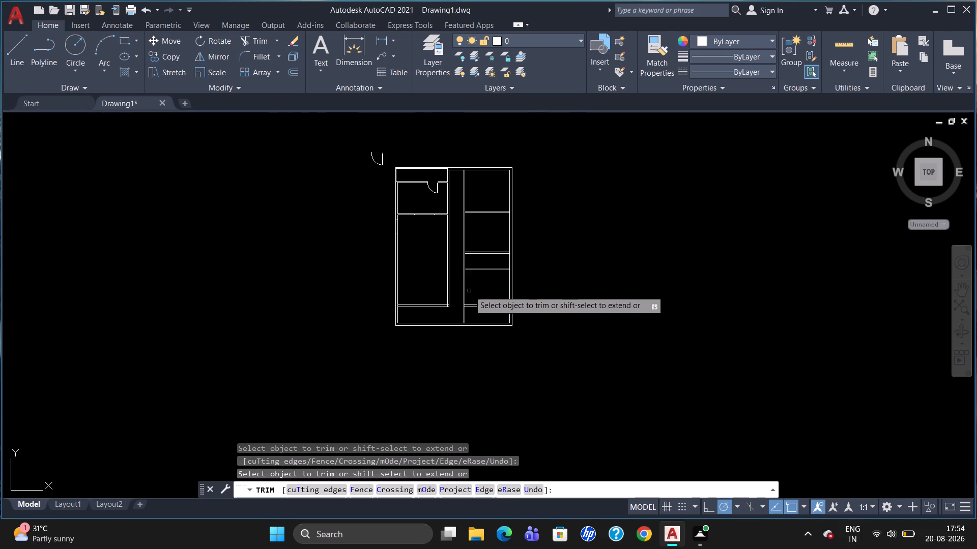
pyautogui.scroll(2, 327, 196)
pyautogui.press('Escape')
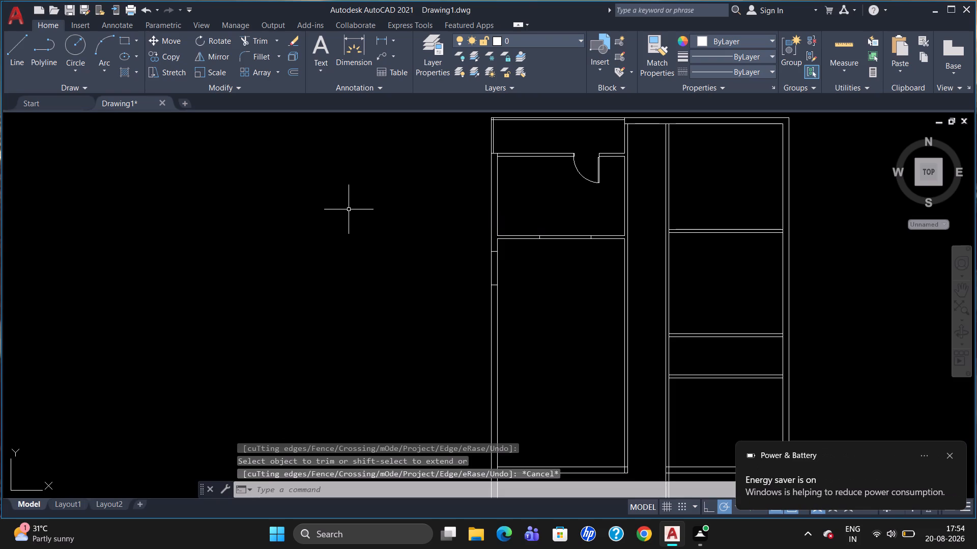
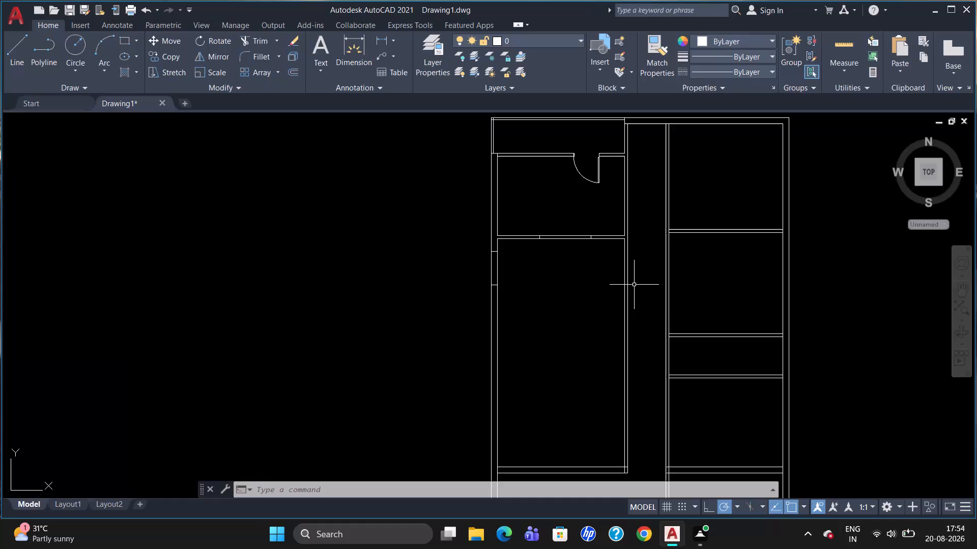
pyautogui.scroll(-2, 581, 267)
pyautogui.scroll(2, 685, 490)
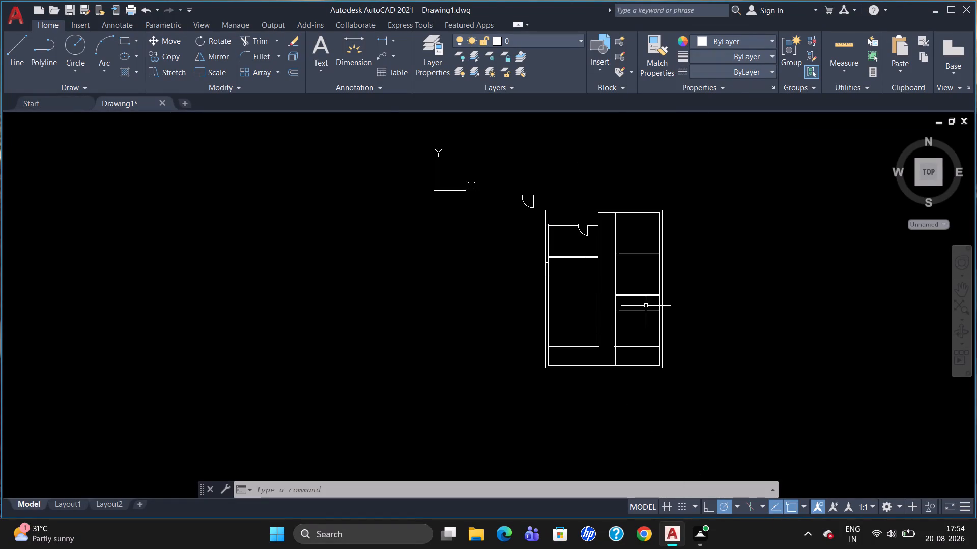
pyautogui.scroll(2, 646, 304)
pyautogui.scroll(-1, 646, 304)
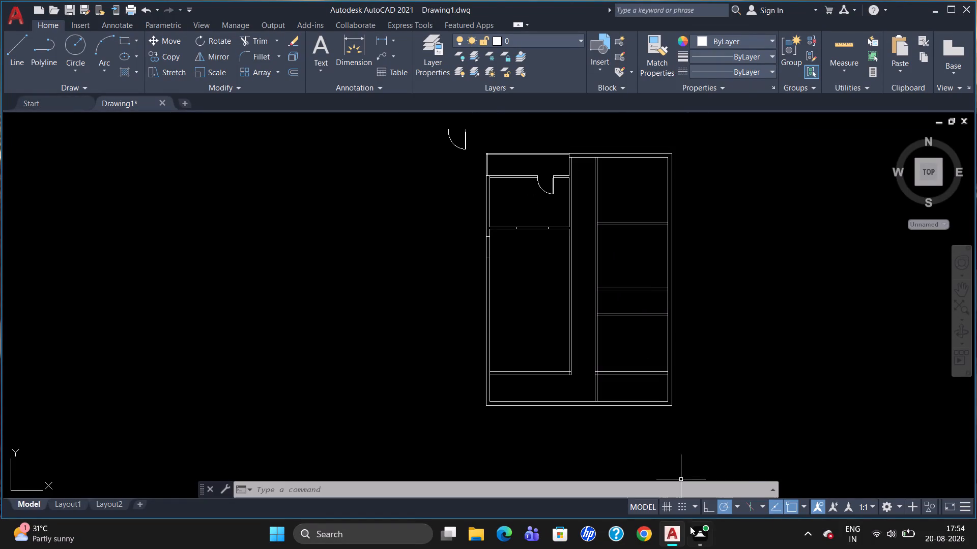
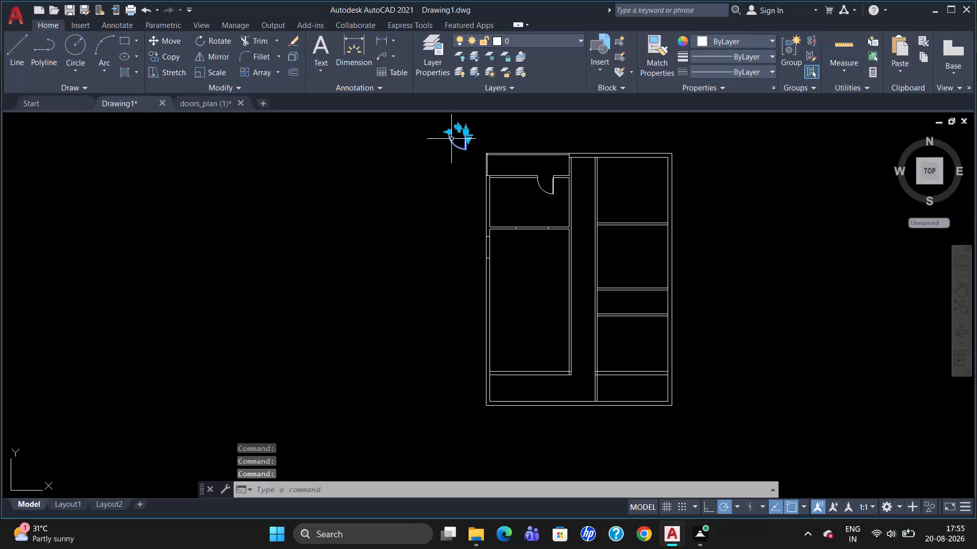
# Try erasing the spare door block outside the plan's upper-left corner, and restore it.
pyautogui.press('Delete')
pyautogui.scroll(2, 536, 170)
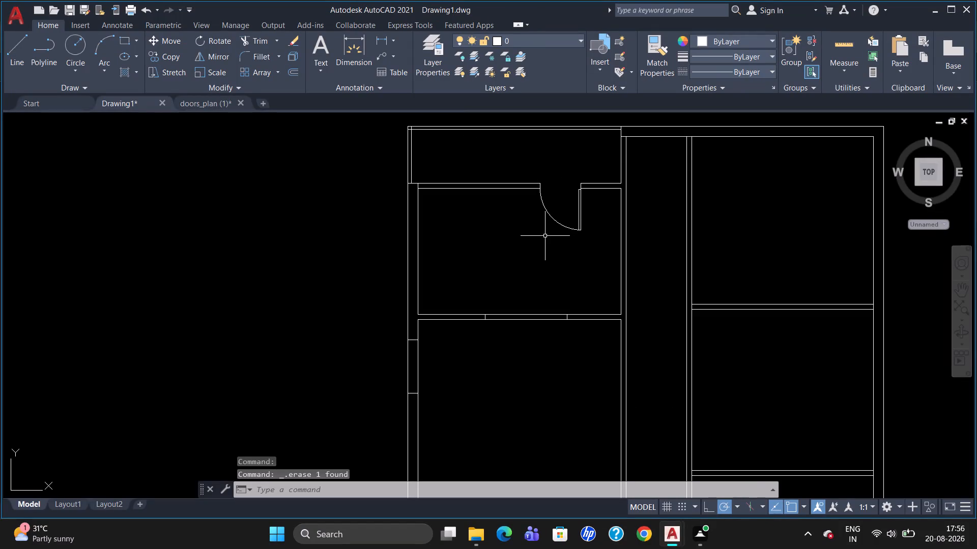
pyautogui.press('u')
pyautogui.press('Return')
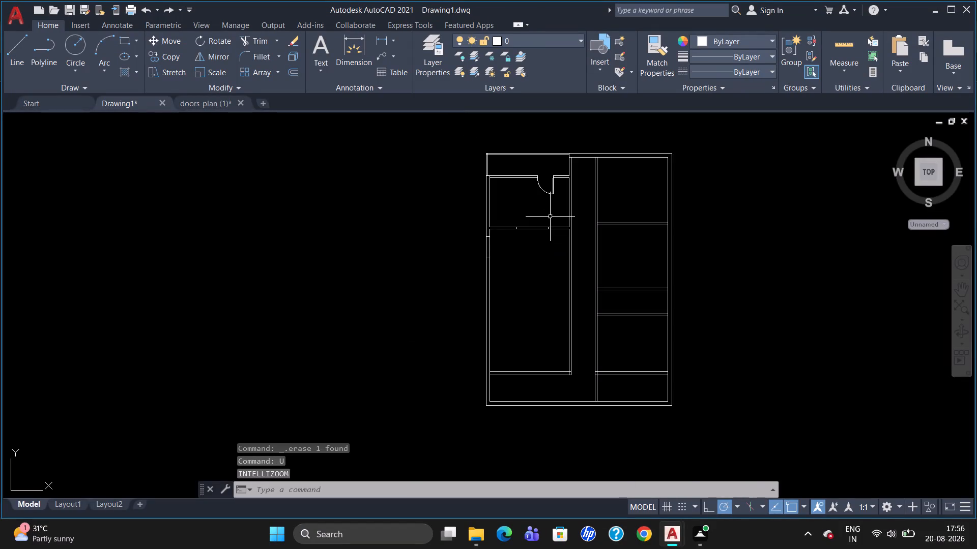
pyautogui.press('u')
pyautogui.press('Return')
# Undo the last trim of the wall lines at the door opening below the plan's top-left bay.
pyautogui.press('u')
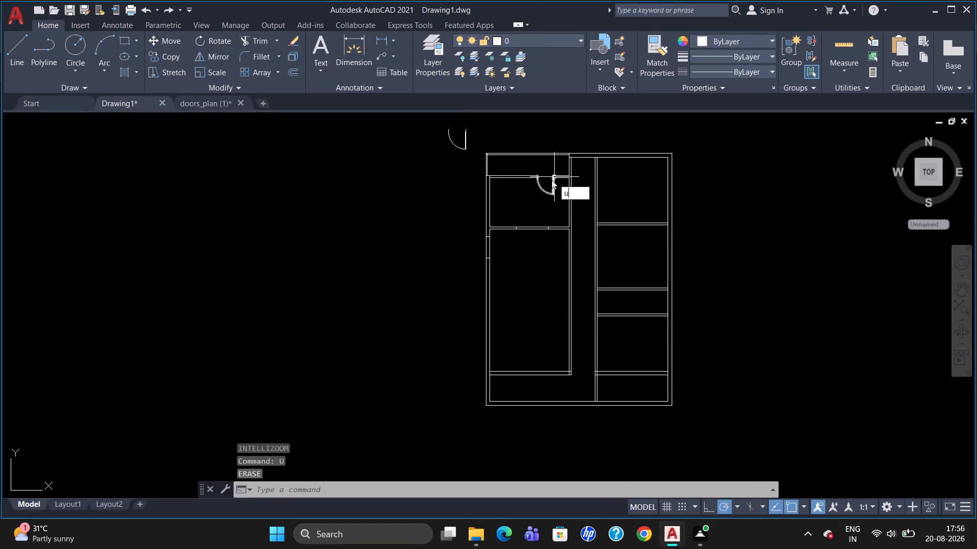
pyautogui.press('Return')
pyautogui.scroll(2, 578, 157)
pyautogui.scroll(-1, 581, 185)
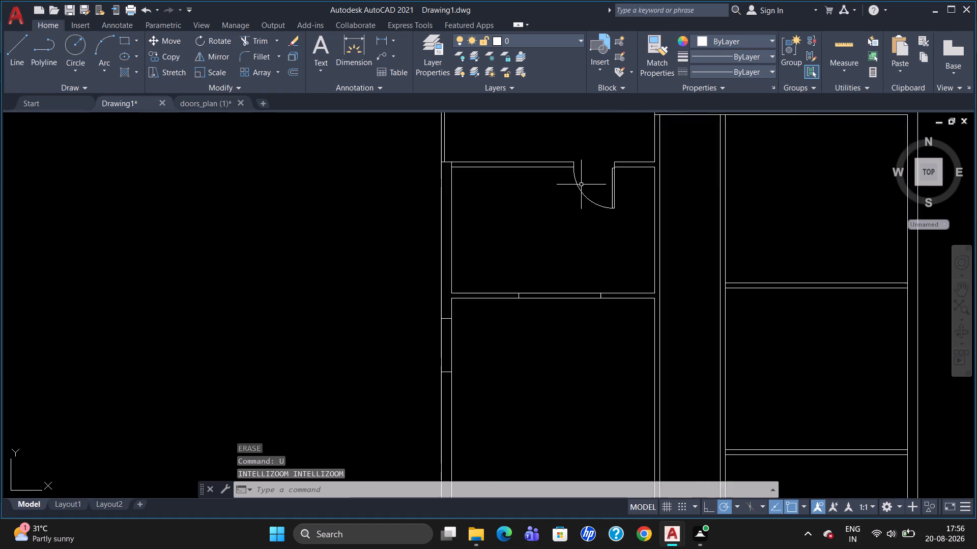
pyautogui.scroll(-1, 581, 185)
pyautogui.scroll(3, 589, 153)
pyautogui.scroll(-2, 581, 222)
pyautogui.press('u')
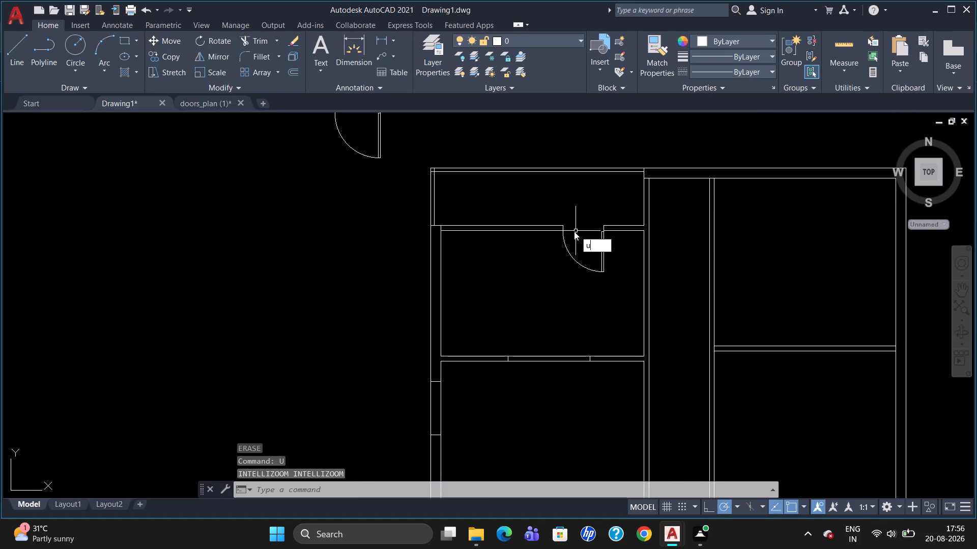
pyautogui.press('Return')
pyautogui.press('u')
pyautogui.press('Return')
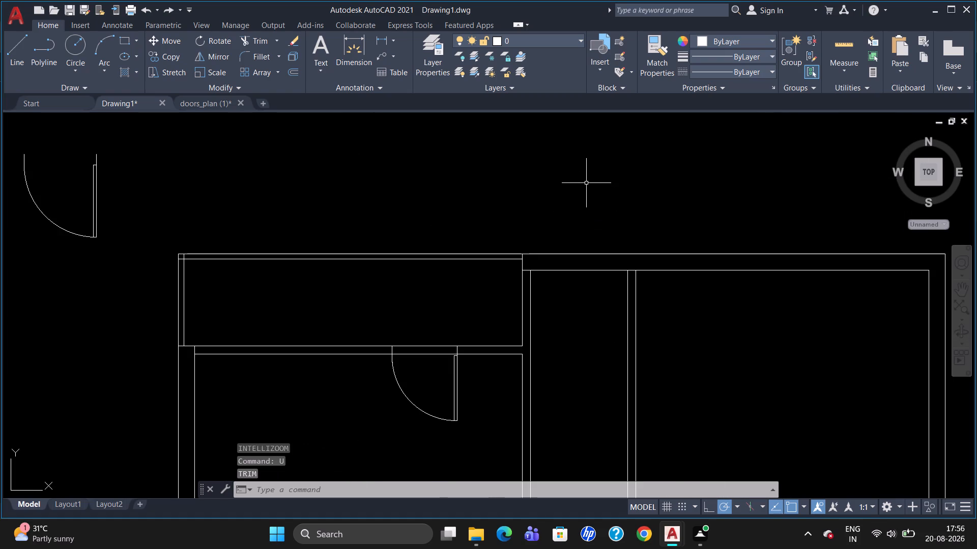
# Erase the door block fitted in the wall opening below the top-left bay.
pyautogui.click(455, 395)
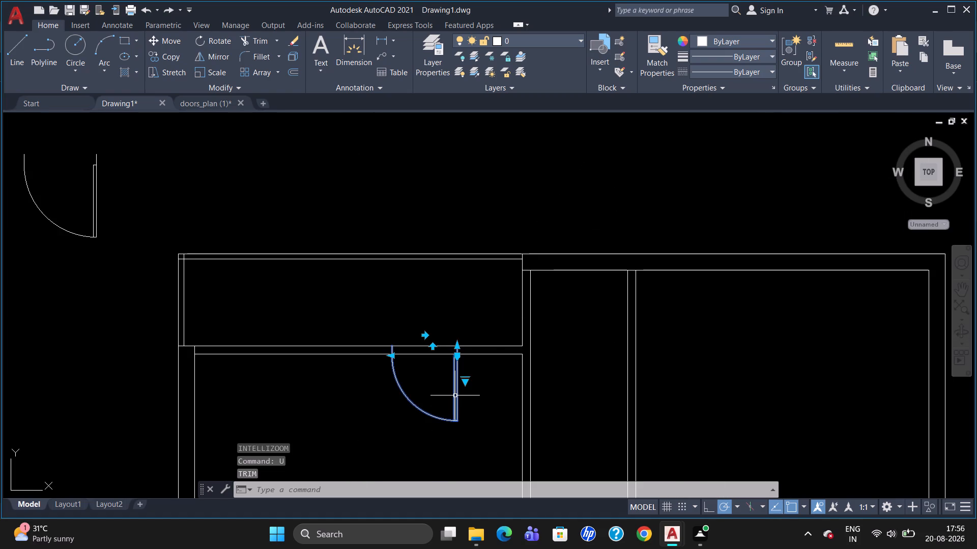
pyautogui.press('Delete')
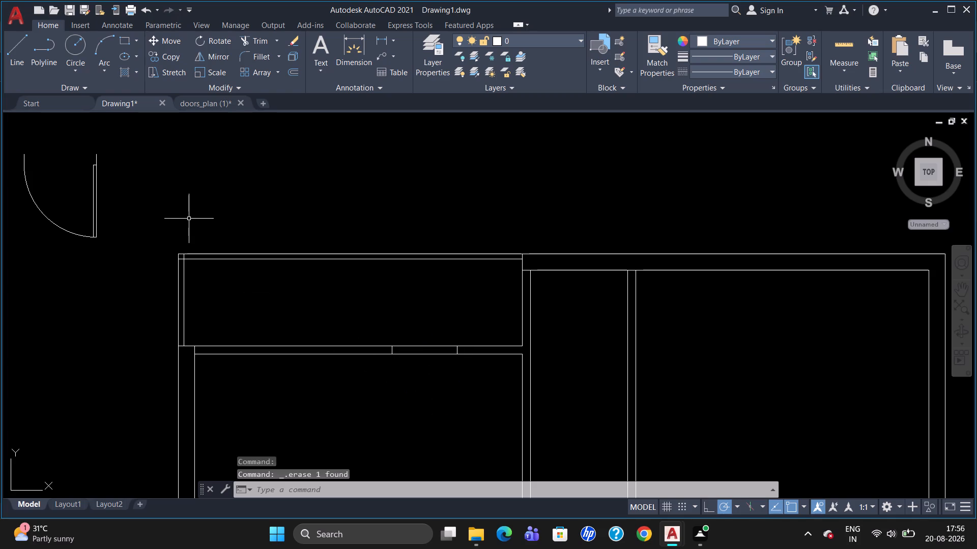
# In the doors_plan (1) drawing, examine the single-leaf door blocks to find a suitable replacement.
pyautogui.click(211, 100)
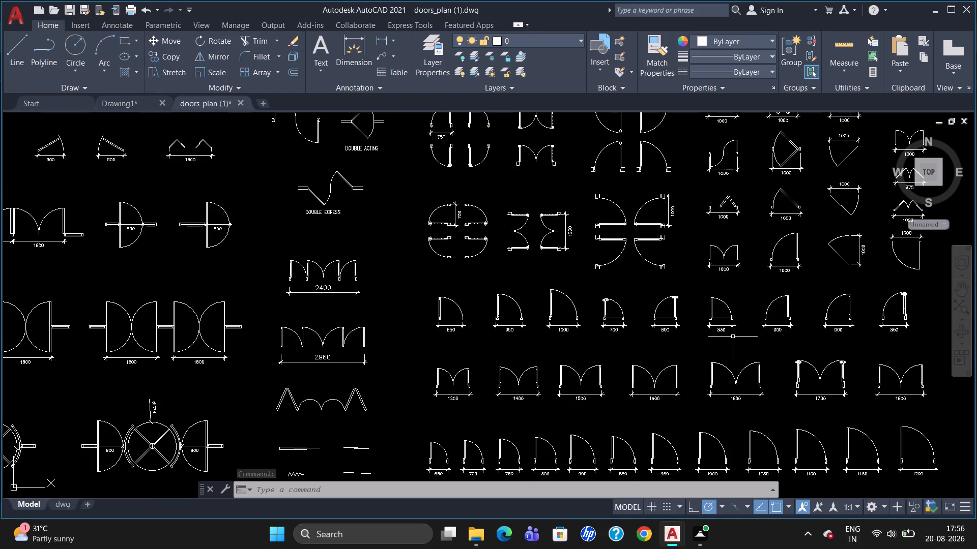
pyautogui.scroll(1, 612, 323)
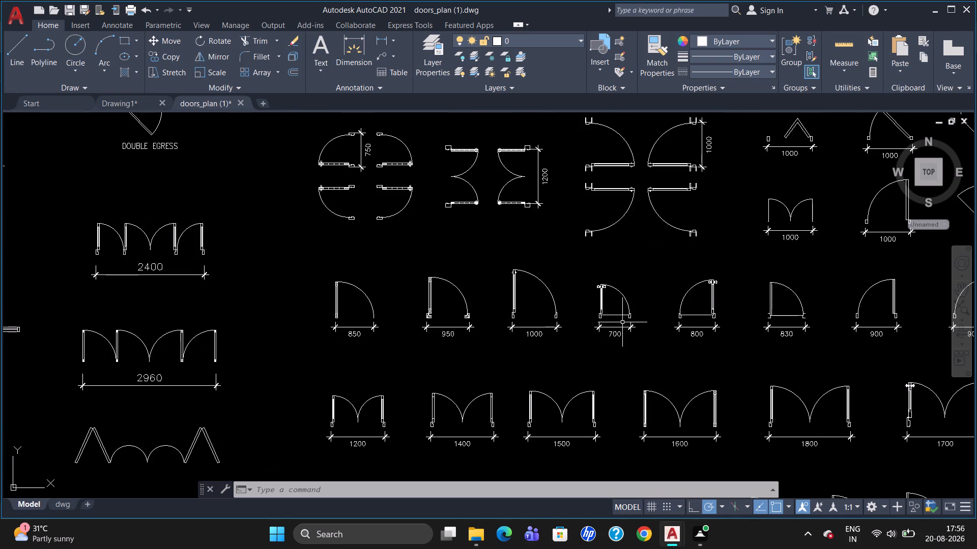
pyautogui.scroll(1, 623, 321)
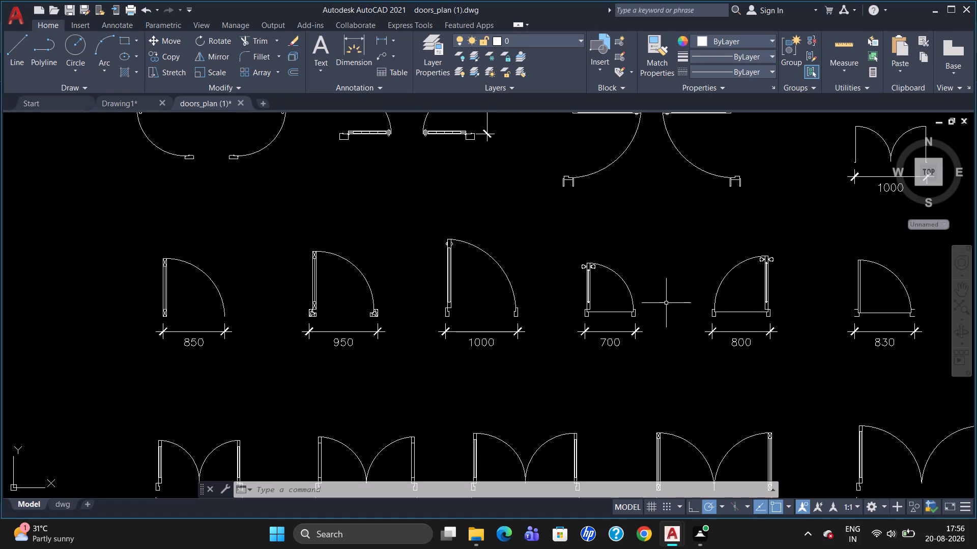
pyautogui.scroll(-1, 781, 320)
pyautogui.scroll(-2, 825, 320)
pyautogui.scroll(3, 861, 327)
pyautogui.scroll(-4, 779, 335)
pyautogui.scroll(3, 857, 341)
pyautogui.scroll(-1, 861, 317)
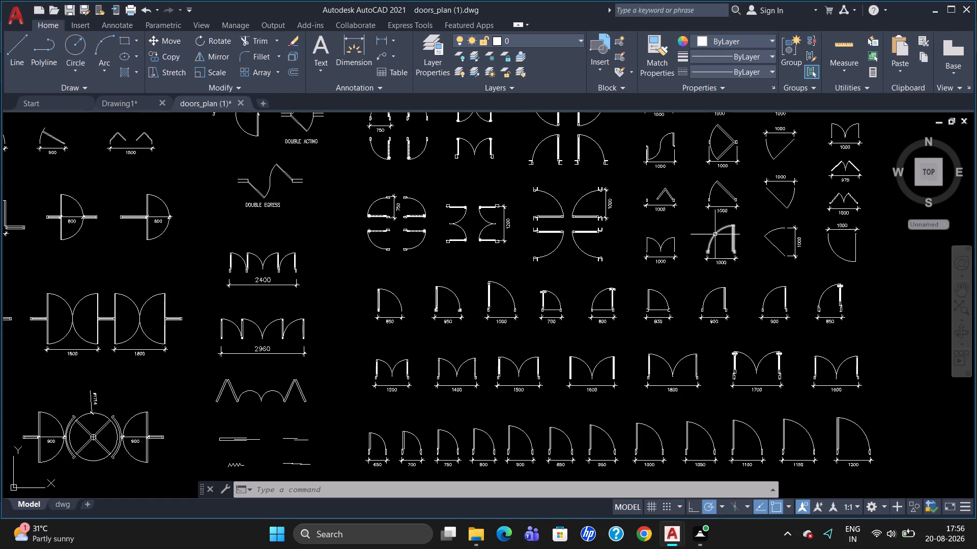
pyautogui.scroll(-1, 713, 220)
pyautogui.scroll(1, 722, 182)
pyautogui.scroll(-1, 722, 184)
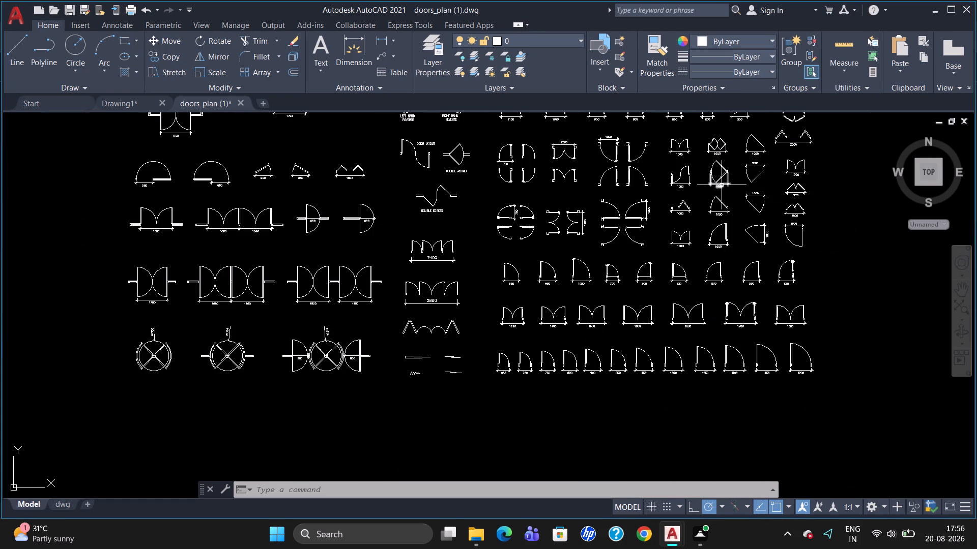
pyautogui.scroll(1, 722, 155)
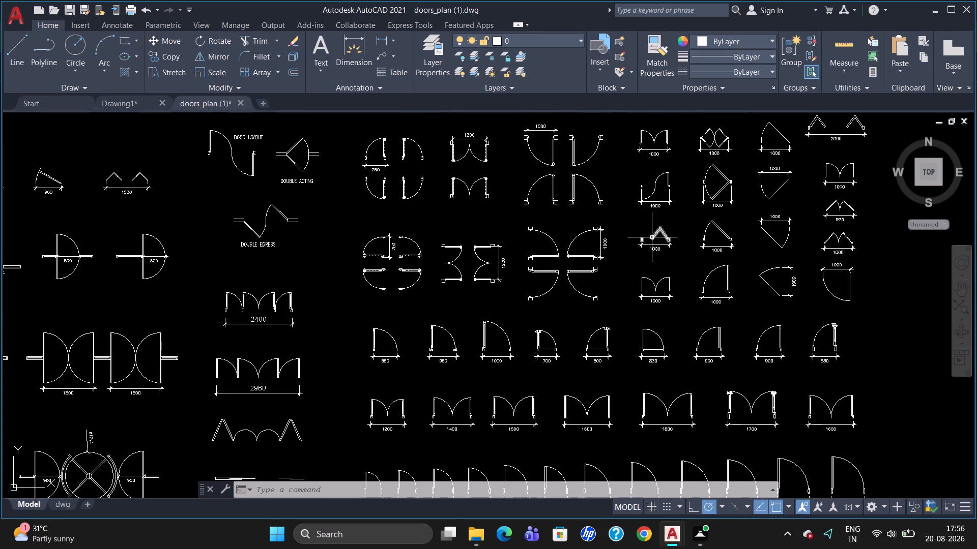
pyautogui.scroll(2, 624, 357)
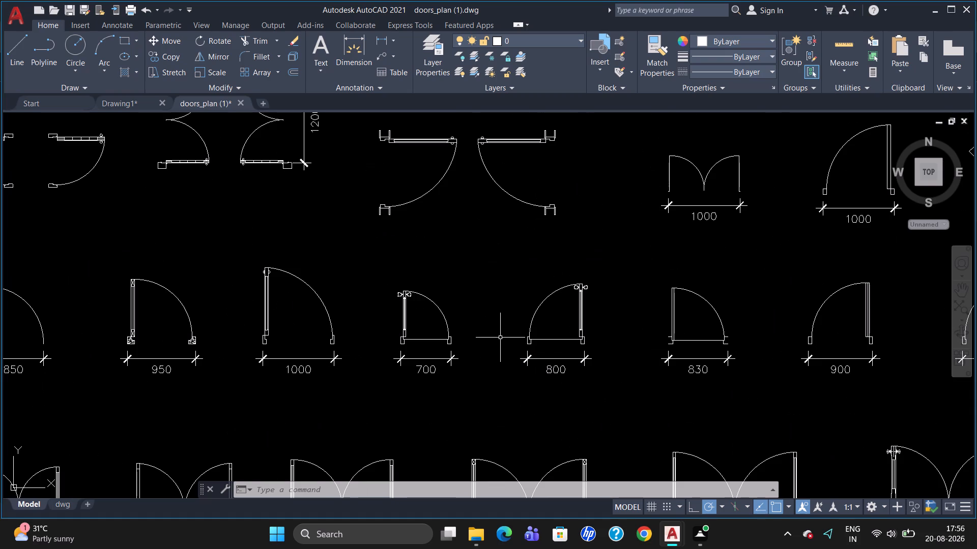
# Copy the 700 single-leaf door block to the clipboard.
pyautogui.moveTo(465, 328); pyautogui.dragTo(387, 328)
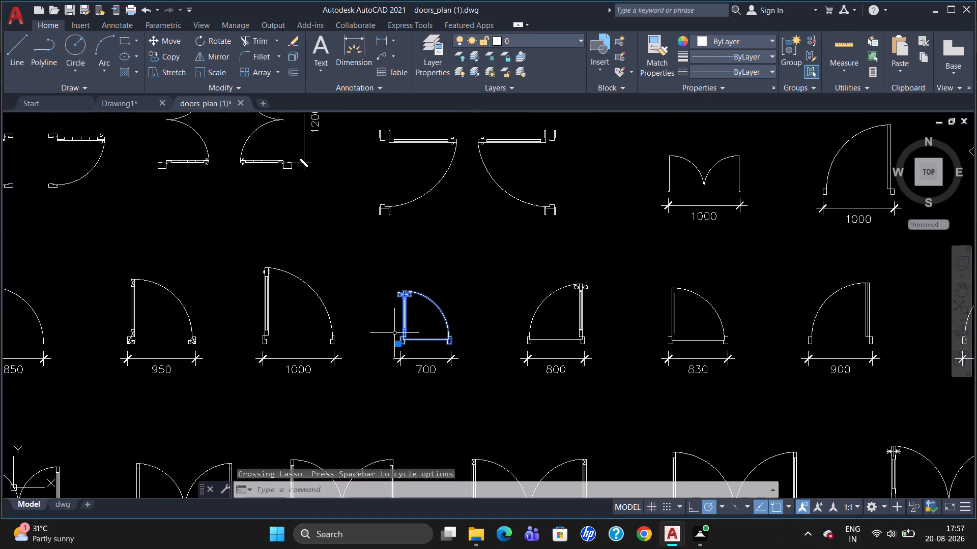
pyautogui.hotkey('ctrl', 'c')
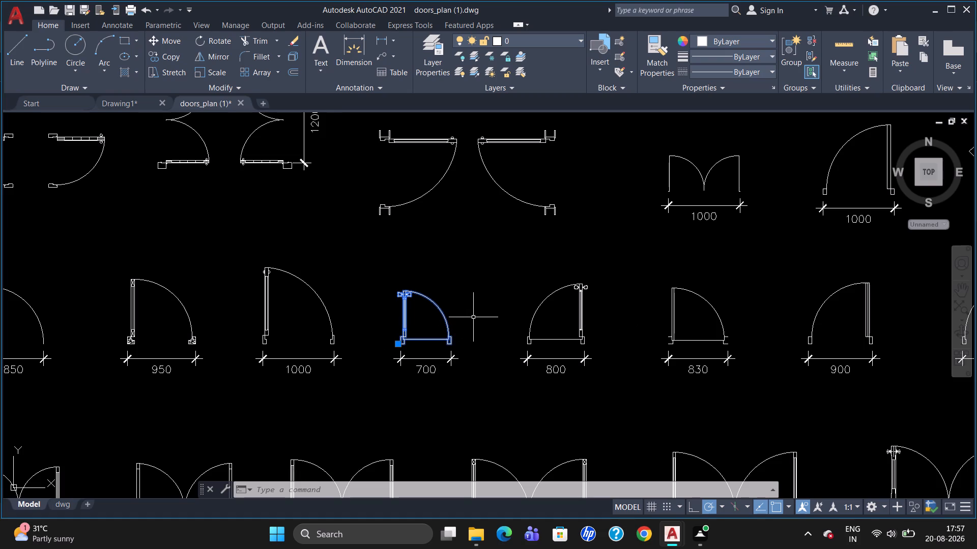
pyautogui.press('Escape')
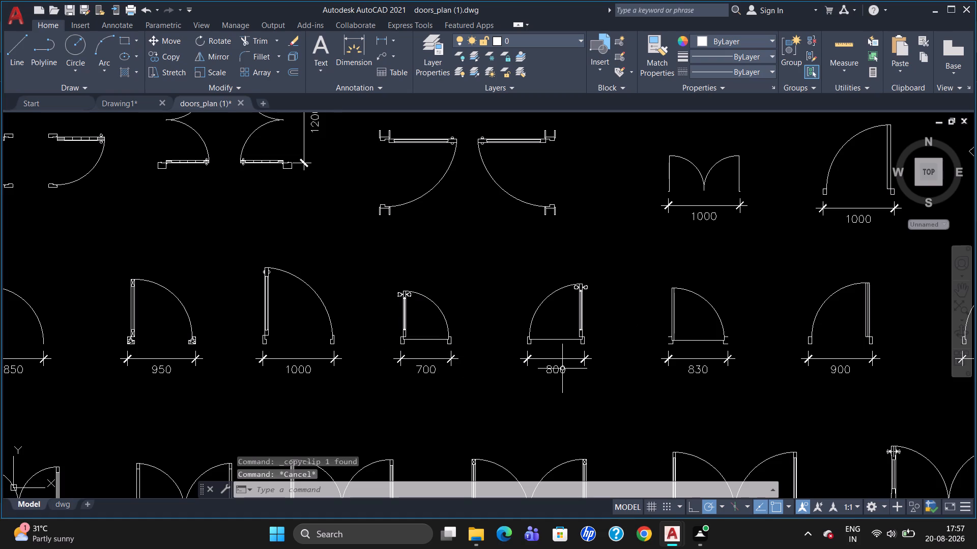
# Copy the 800 single-leaf door block and paste it into Drawing1 above the floor plan.
pyautogui.click(566, 338)
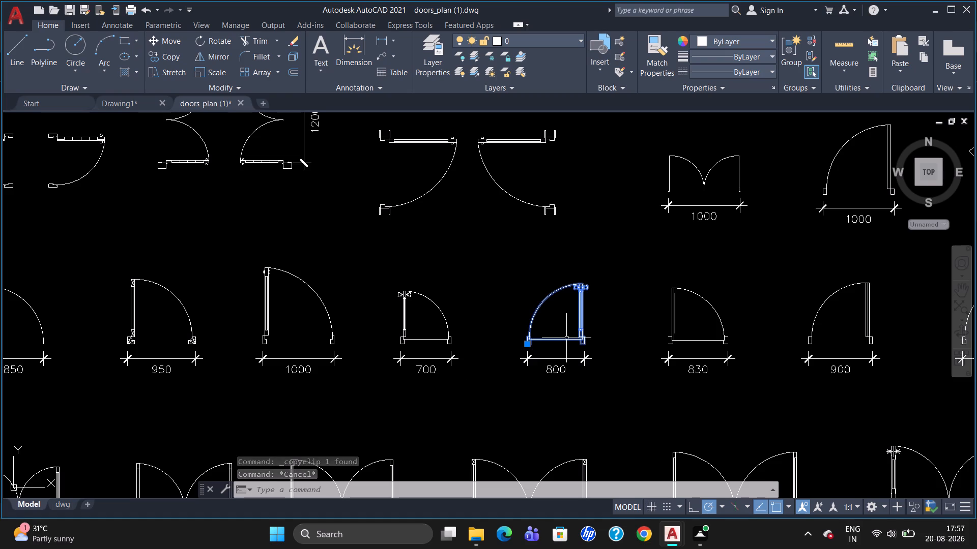
pyautogui.hotkey('ctrl', 'c')
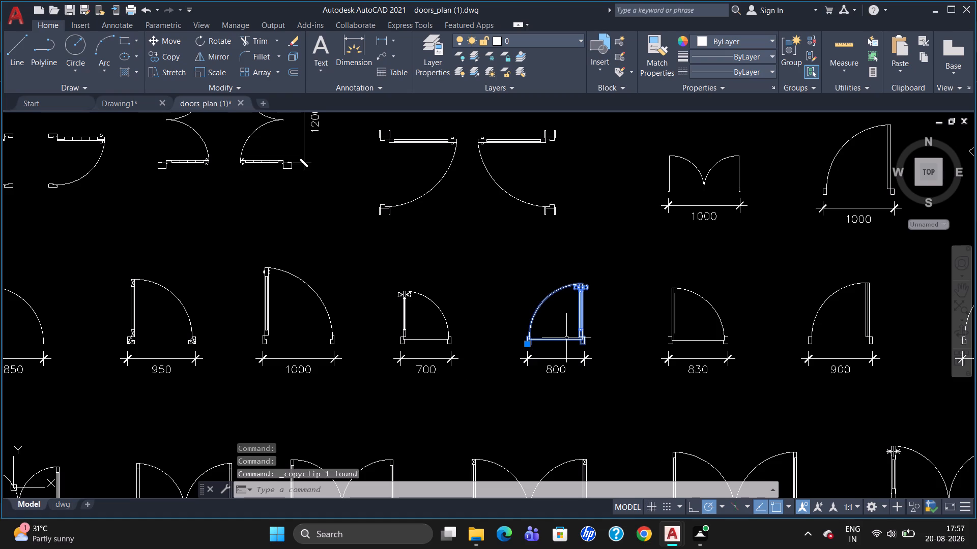
pyautogui.click(647, 536)
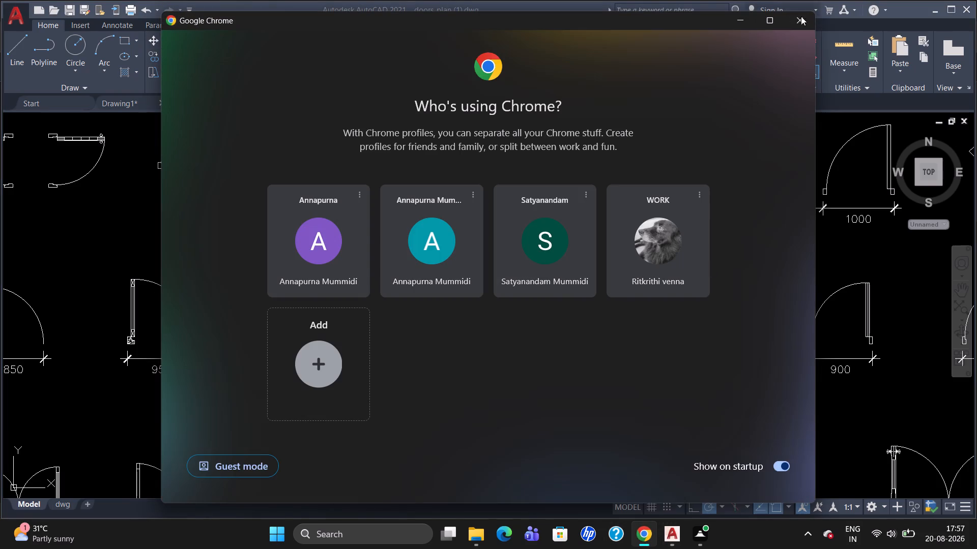
pyautogui.click(802, 21)
pyautogui.click(674, 532)
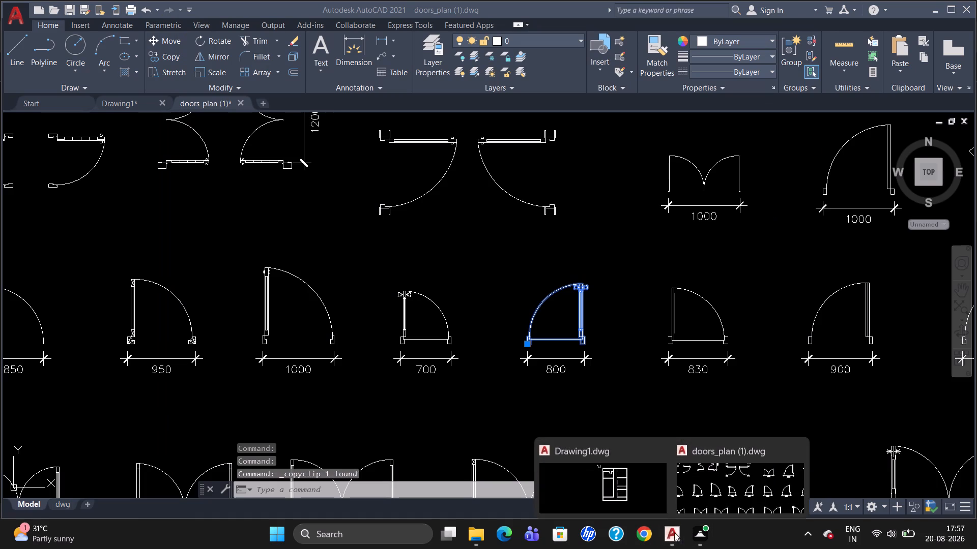
pyautogui.click(645, 481)
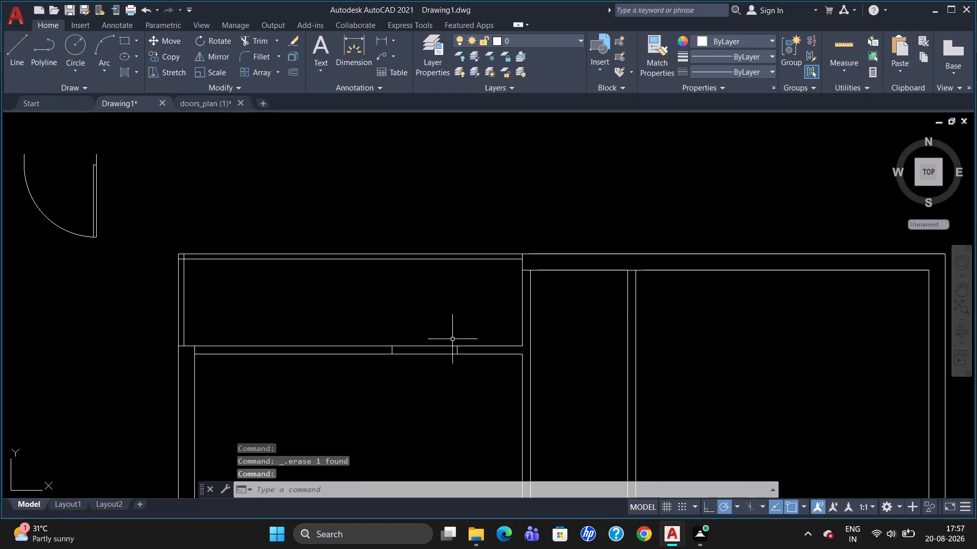
pyautogui.hotkey('ctrl', 'v')
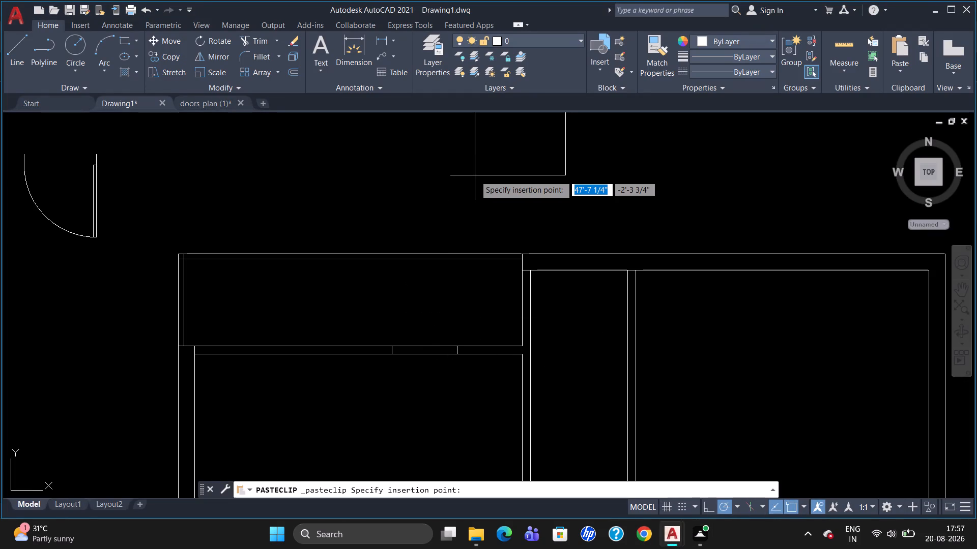
pyautogui.click(475, 175)
# Scale the pasted door block down freehand from its lower-left corner to a size comparable to the spare door.
pyautogui.scroll(-2, 475, 177)
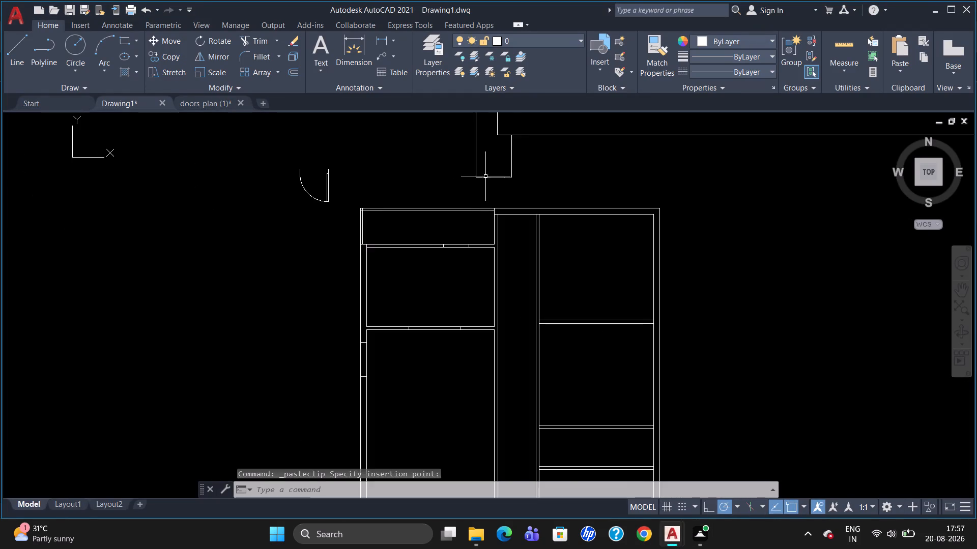
pyautogui.scroll(2, 529, 146)
pyautogui.scroll(-1, 516, 160)
pyautogui.click(451, 202)
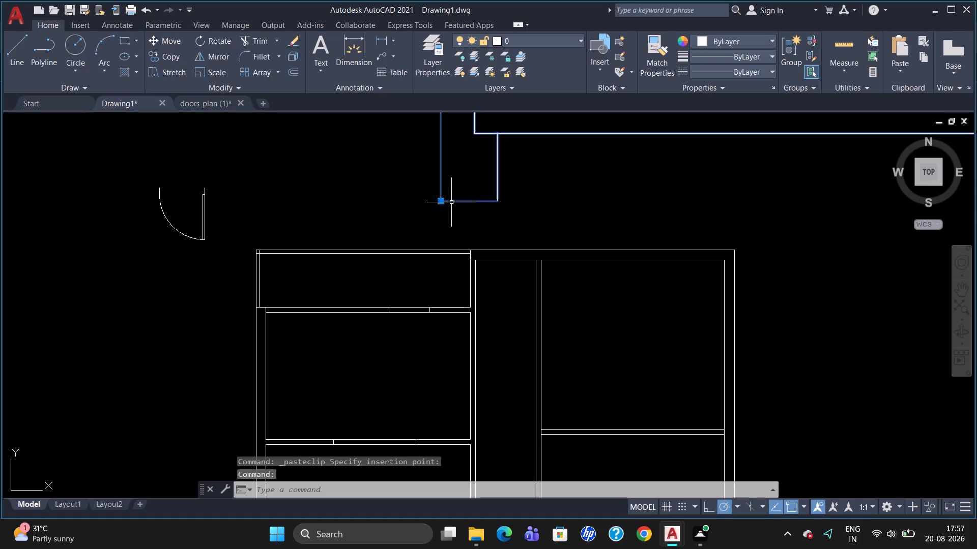
pyautogui.write('sc')
pyautogui.press('Return')
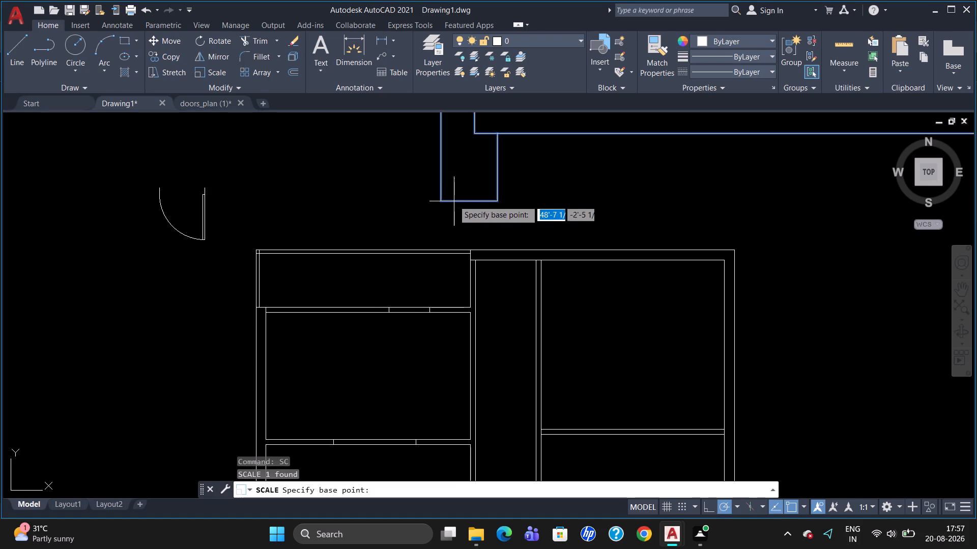
pyautogui.click(445, 202)
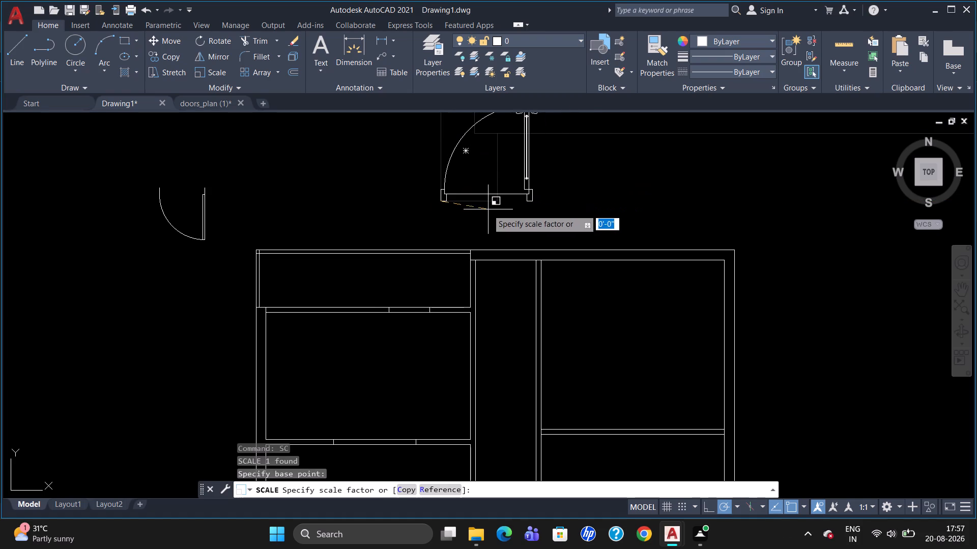
pyautogui.click(470, 221)
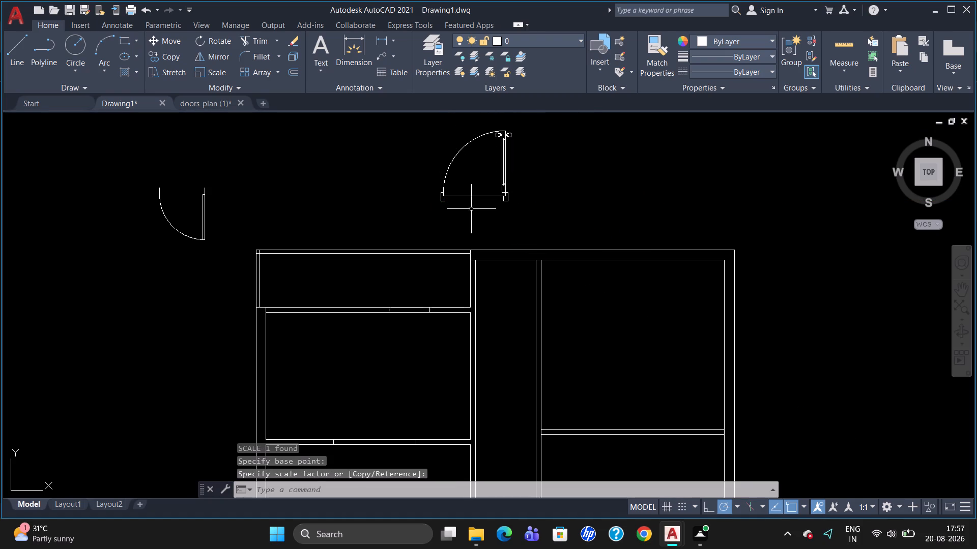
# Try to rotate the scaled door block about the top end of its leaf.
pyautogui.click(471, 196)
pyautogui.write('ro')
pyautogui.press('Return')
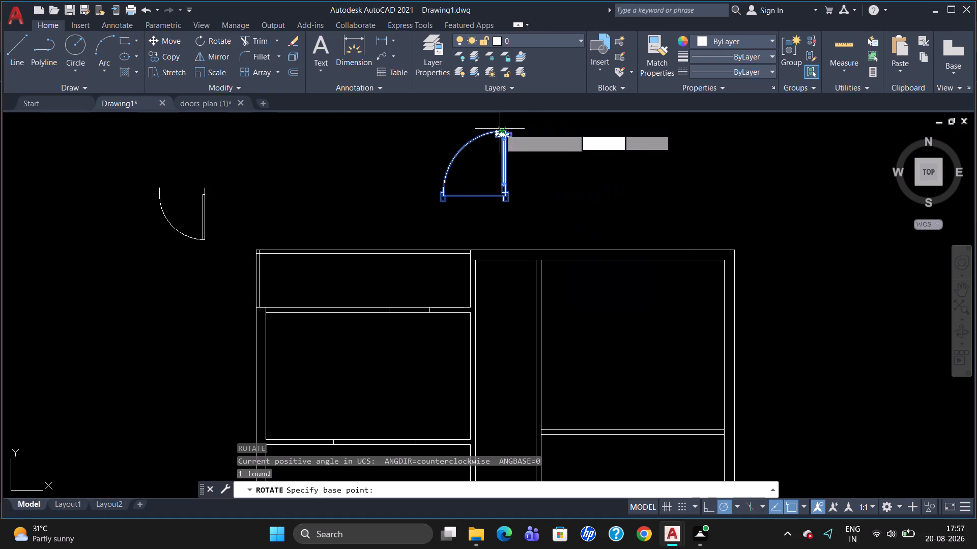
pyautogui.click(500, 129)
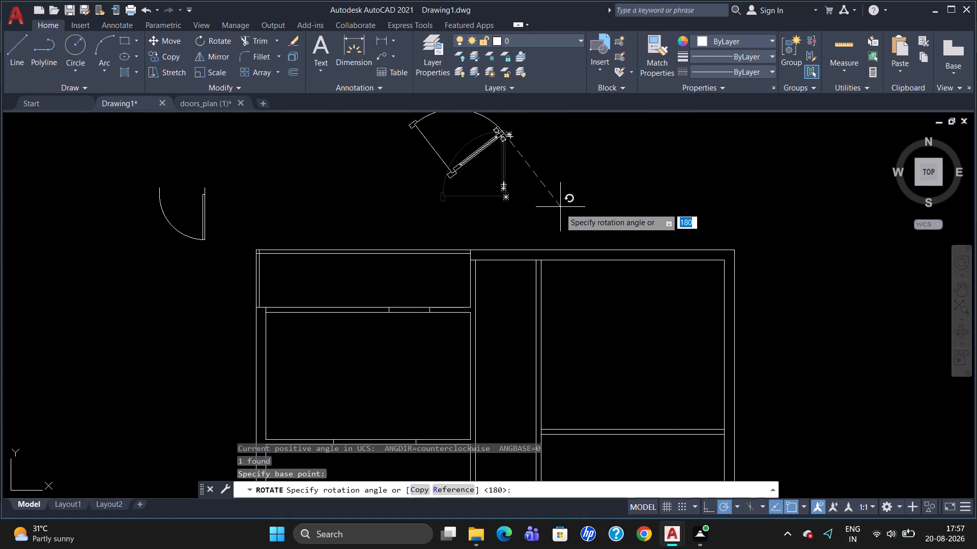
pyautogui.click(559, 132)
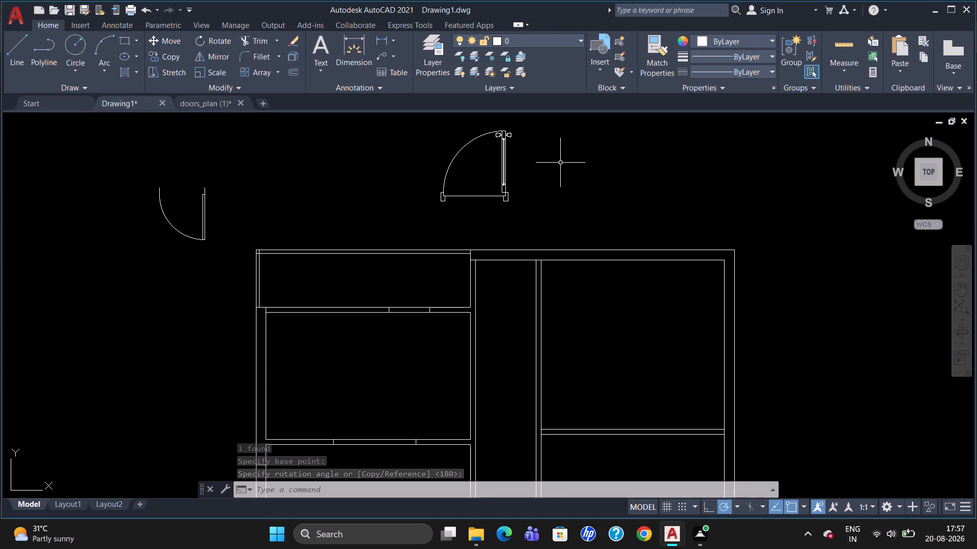
# Mirror the scaled door block about a vertical line to its right, keeping the source block.
pyautogui.write('mi')
pyautogui.press('Return')
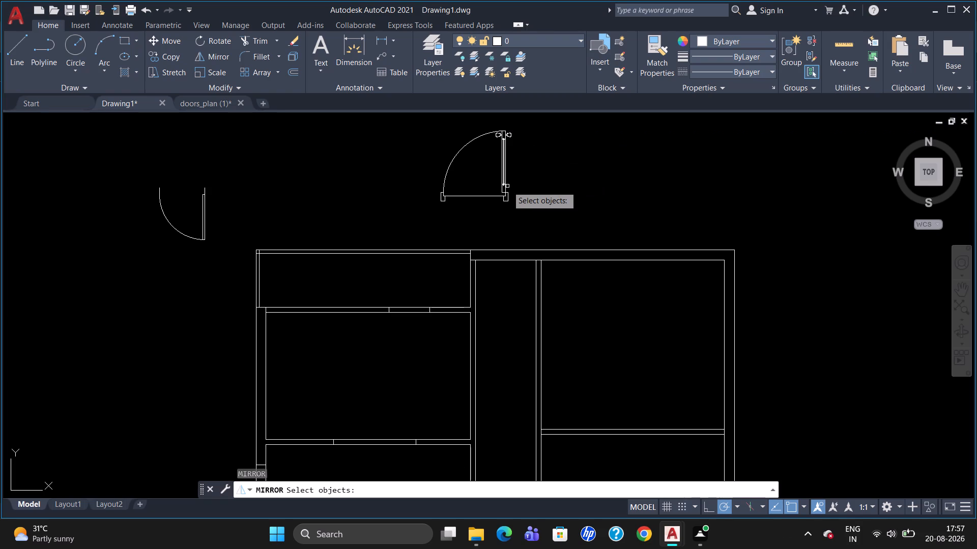
pyautogui.click(500, 185)
pyautogui.press('Return')
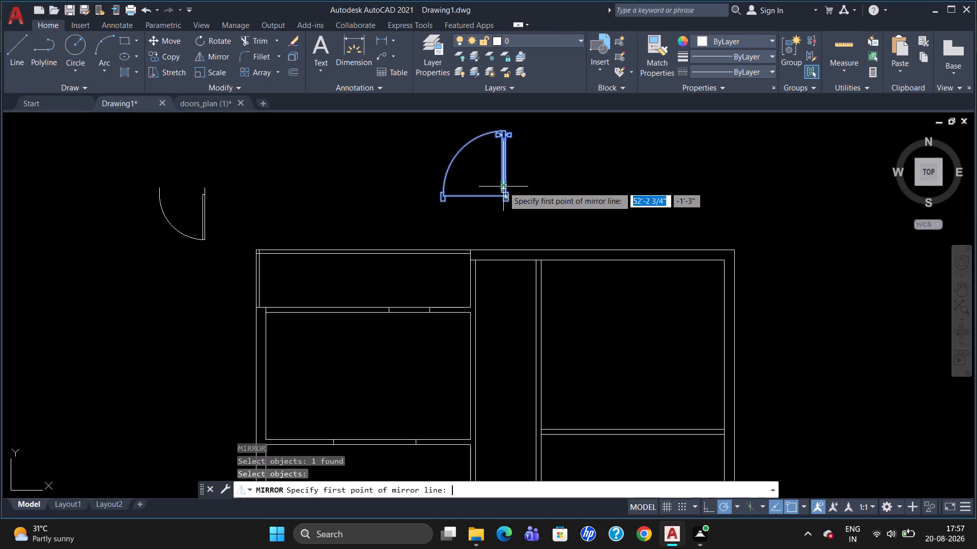
pyautogui.moveTo(554, 127); pyautogui.dragTo(557, 147)
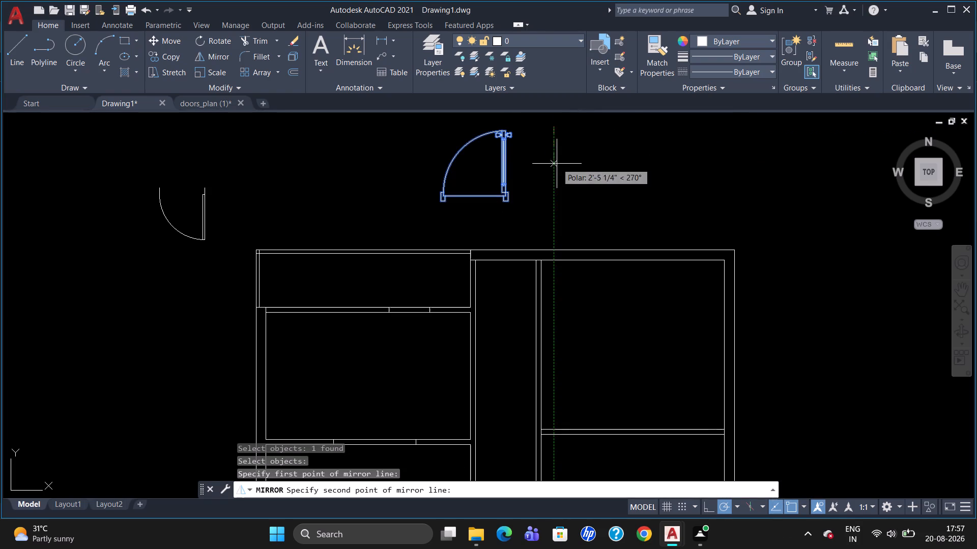
pyautogui.click(551, 196)
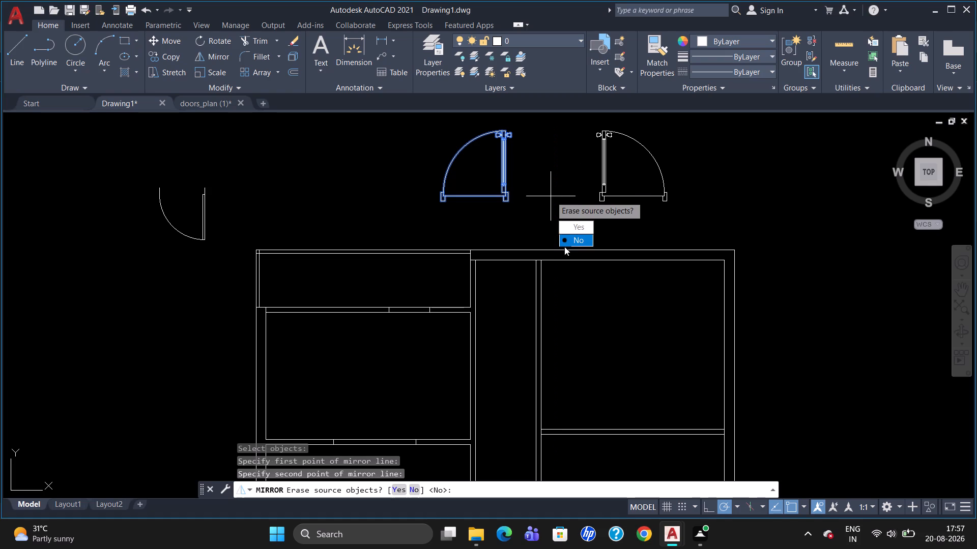
pyautogui.moveTo(568, 236); pyautogui.dragTo(551, 196)
# Rotate the mirrored door copy 180° about the top end of its leaf.
pyautogui.write('ro')
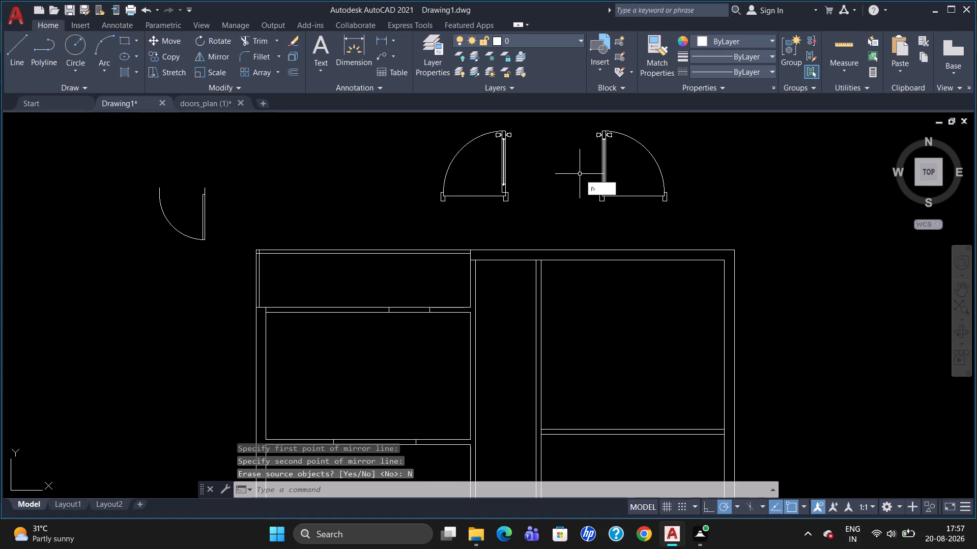
pyautogui.press('Return')
pyautogui.click(601, 133)
pyautogui.press('Return')
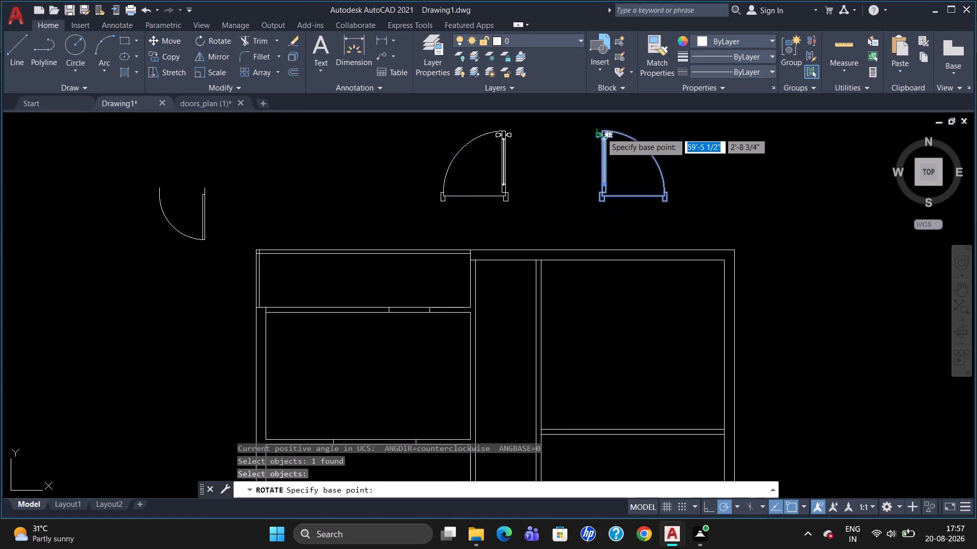
pyautogui.click(605, 133)
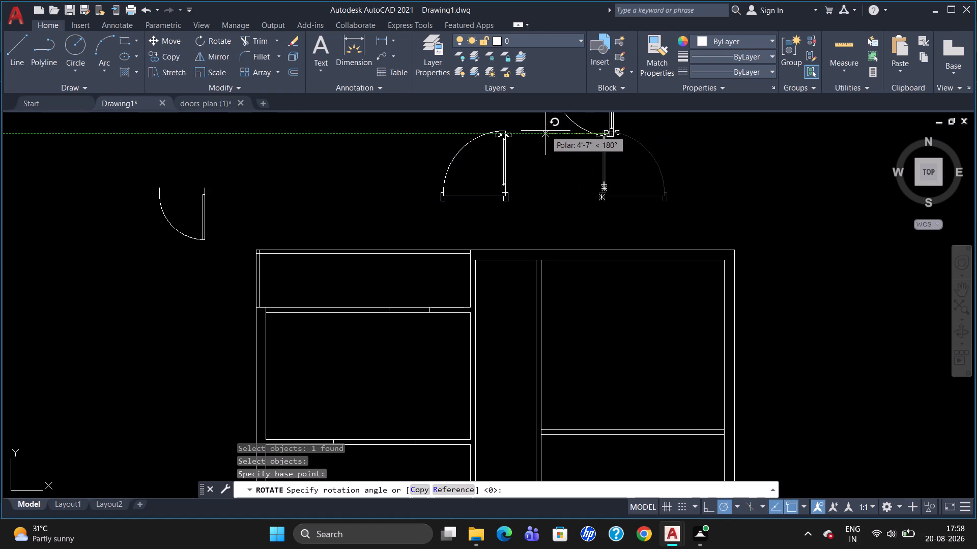
pyautogui.click(545, 131)
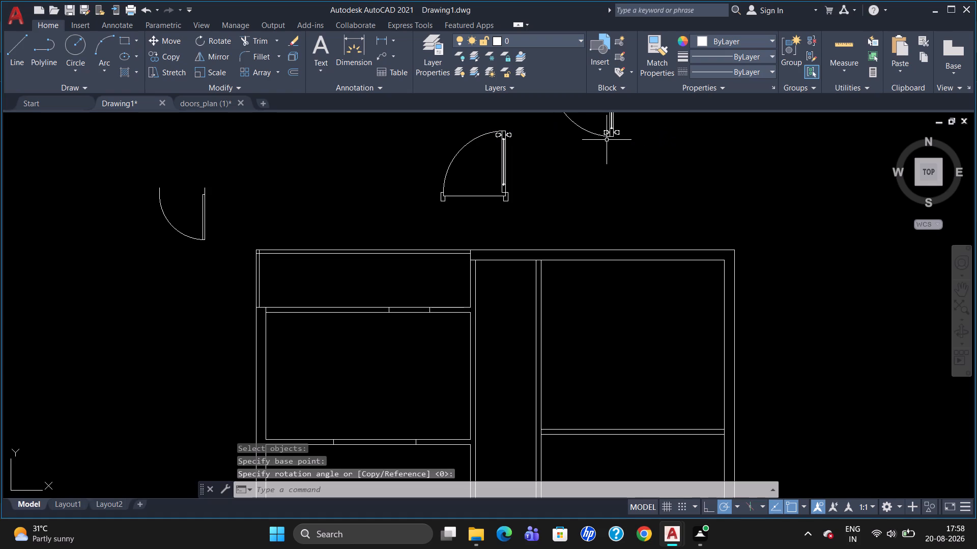
# Move the rotated door block onto the marked opening in the wall below the plan's top-left bay, leaf swinging into the room beneath.
pyautogui.press('m')
pyautogui.press('Return')
pyautogui.click(615, 133)
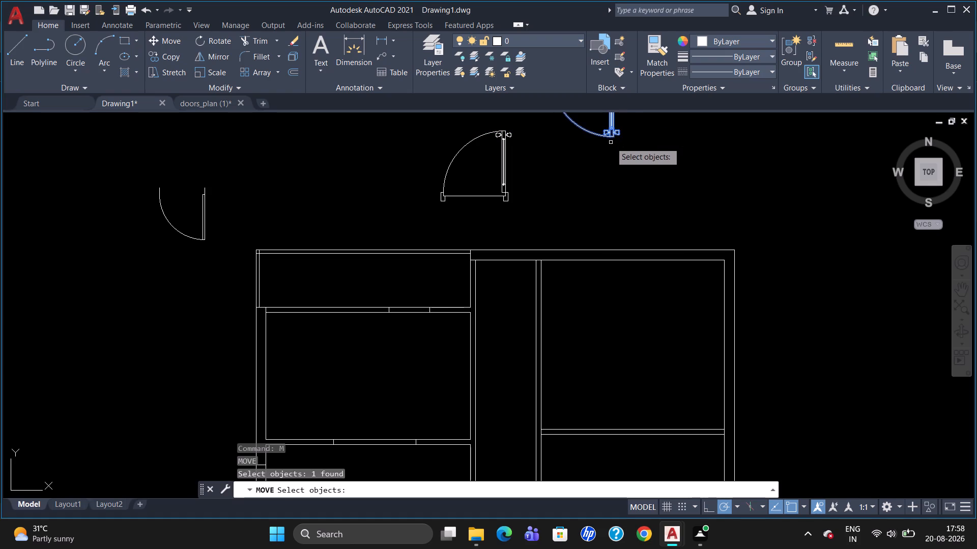
pyautogui.press('Return')
pyautogui.click(610, 141)
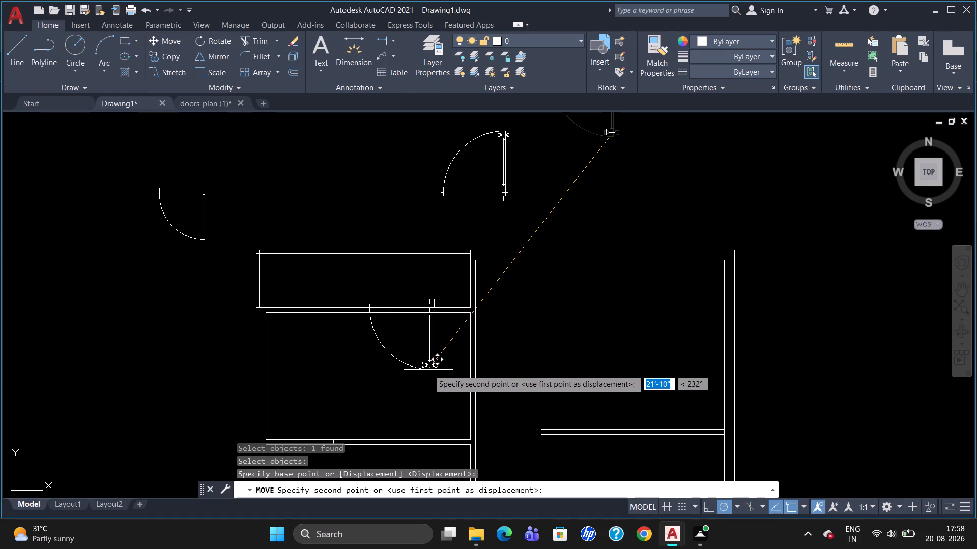
pyautogui.scroll(2, 427, 371)
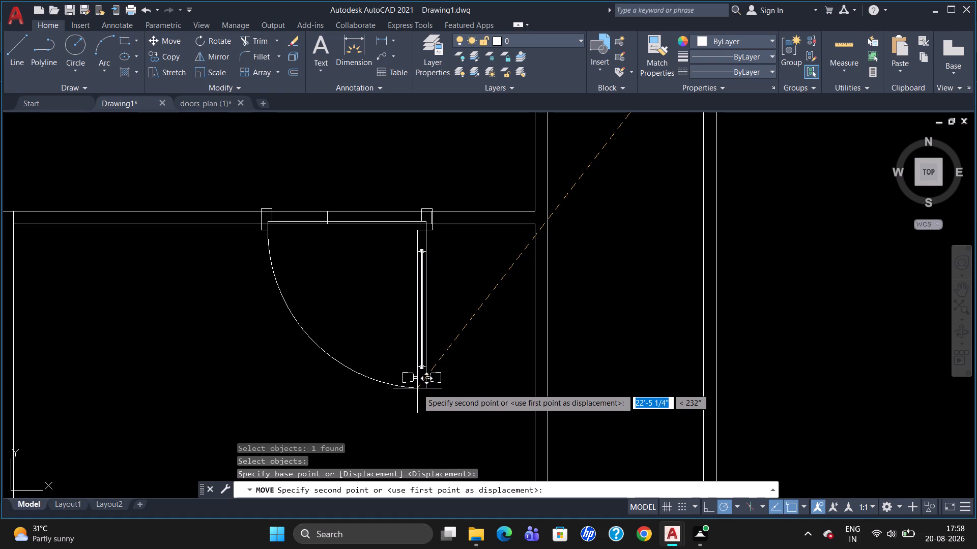
pyautogui.click(417, 389)
pyautogui.press('Escape')
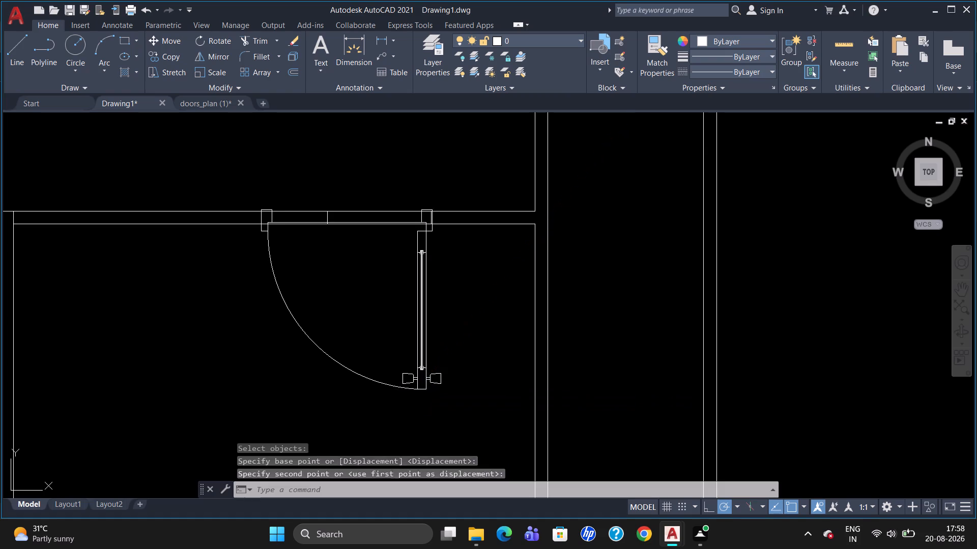
# Move the door block down into the room, clear of the wall opening.
pyautogui.scroll(2, 410, 295)
pyautogui.scroll(-3, 410, 296)
pyautogui.scroll(2, 406, 285)
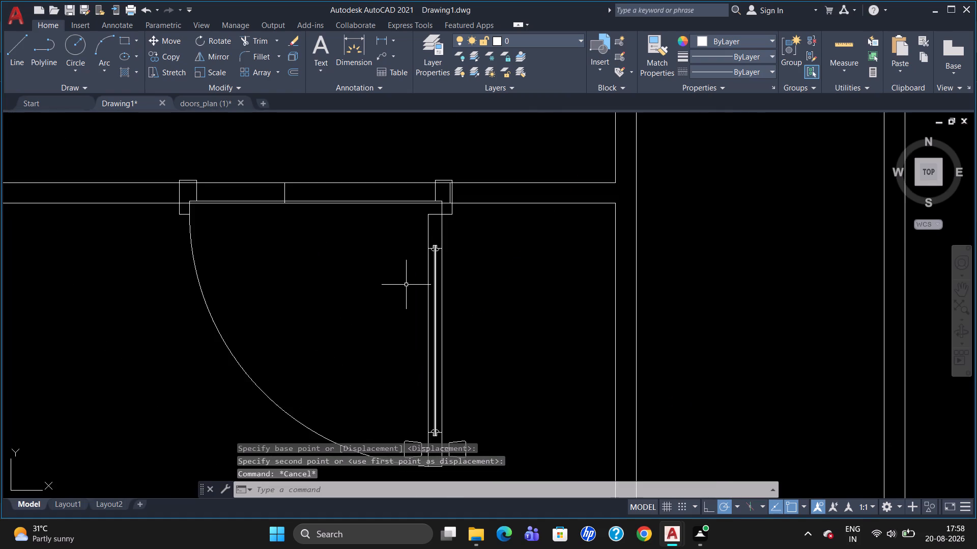
pyautogui.scroll(-1, 406, 285)
pyautogui.click(427, 252)
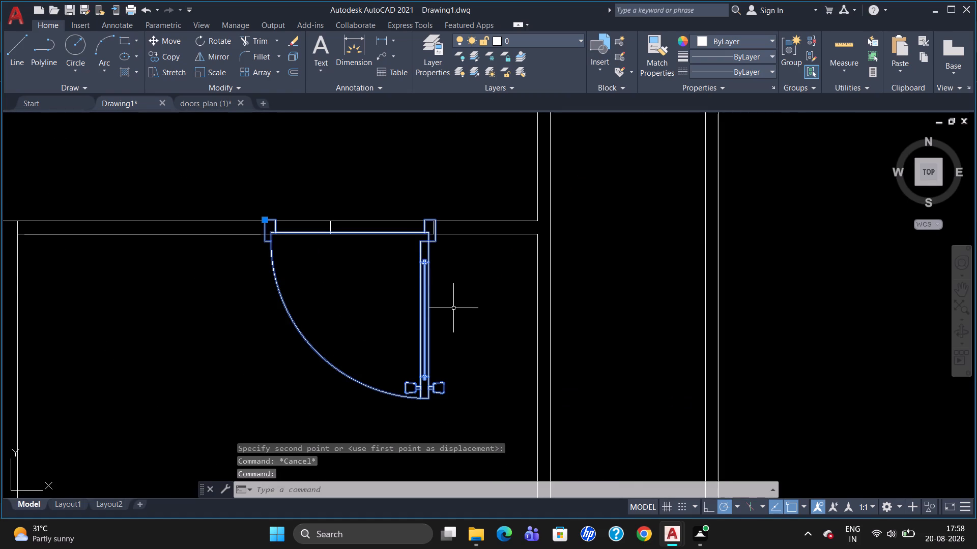
pyautogui.press('m')
pyautogui.press('Return')
pyautogui.click(429, 302)
pyautogui.click(417, 358)
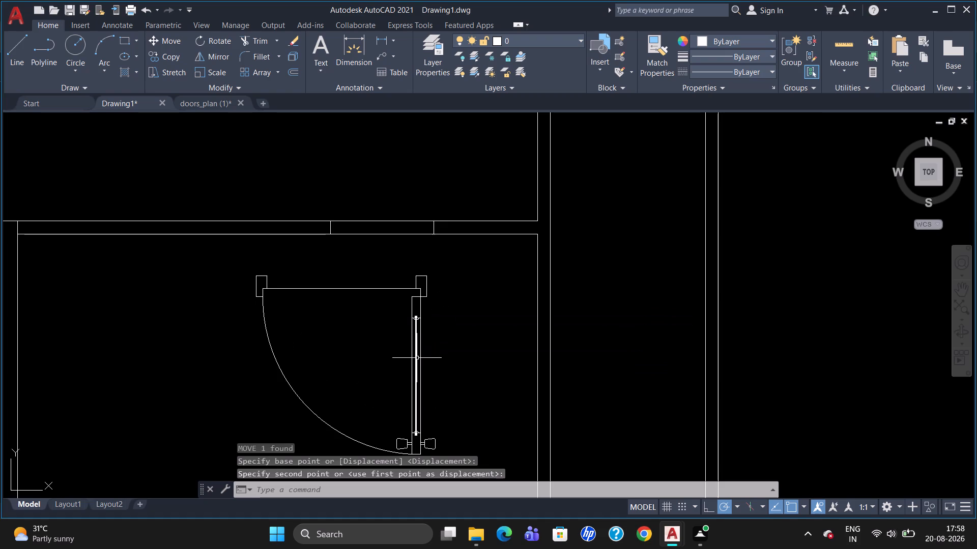
pyautogui.press('Escape')
# Trim both wall lines between the two jamb lines to cut the door opening in the wall below the top-left bay.
pyautogui.press('t')
pyautogui.press('r')
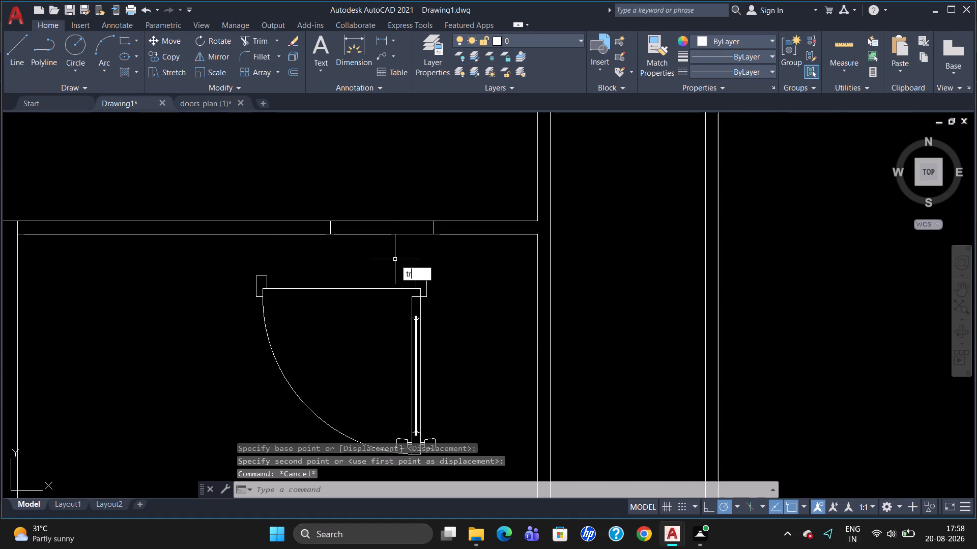
pyautogui.press('Return')
pyautogui.press('Return')
pyautogui.click(393, 232)
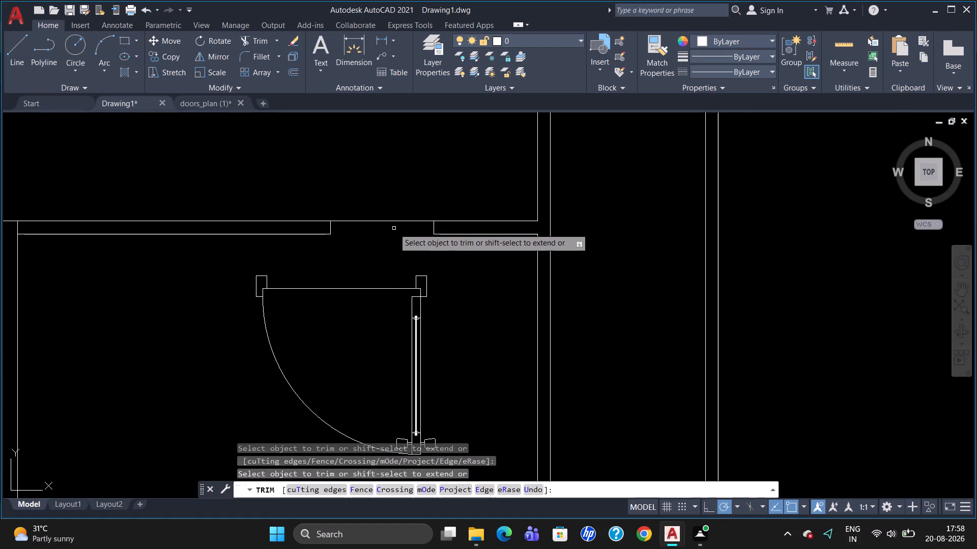
pyautogui.click(395, 221)
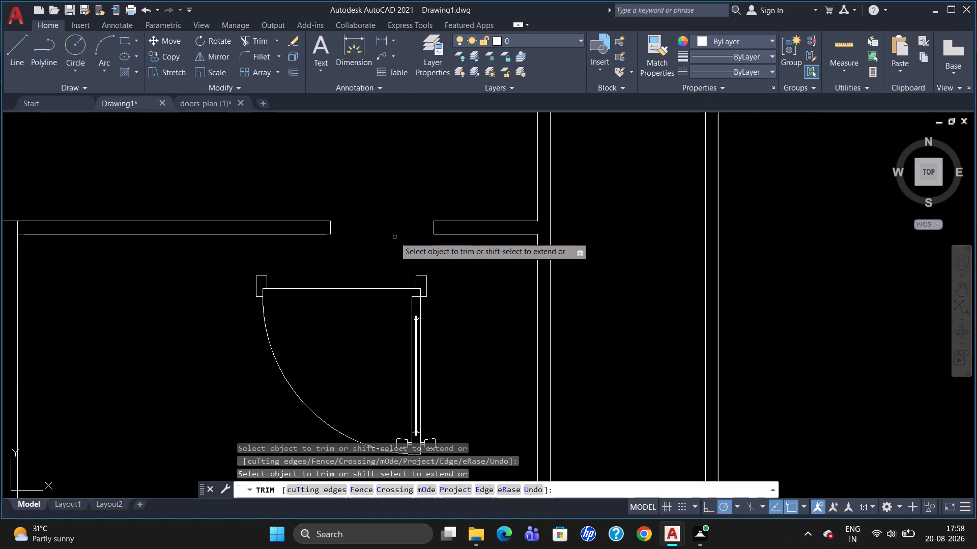
pyautogui.press('m')
pyautogui.press('Return')
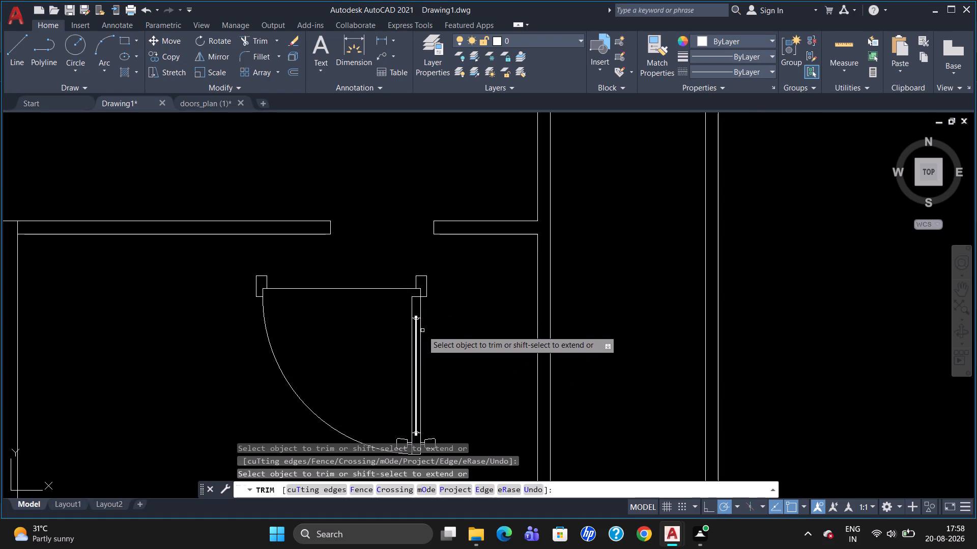
pyautogui.click(422, 276)
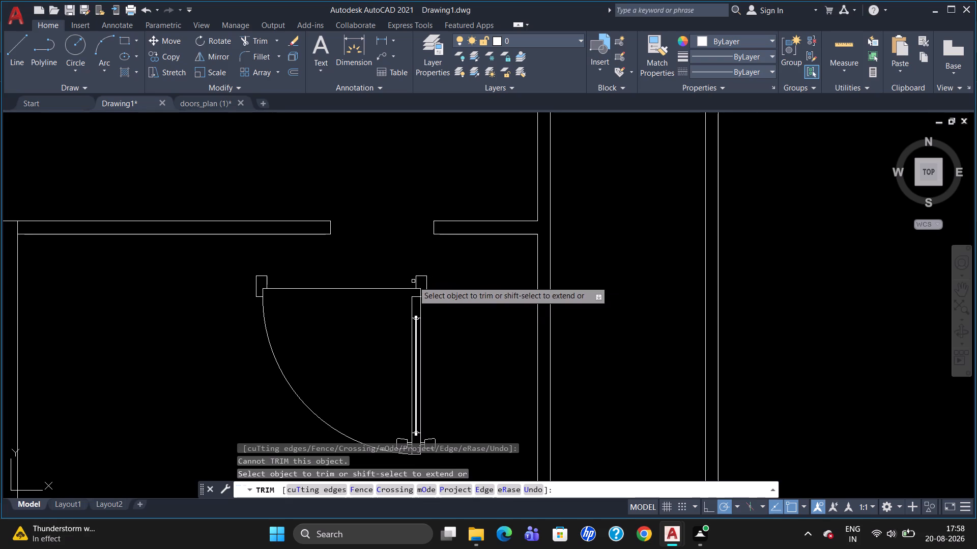
pyautogui.press('Escape')
# Move the door block so the upper-right corner of its frame meets the upper corner of the opening's right jamb.
pyautogui.press('m')
pyautogui.press('Return')
pyautogui.click(416, 279)
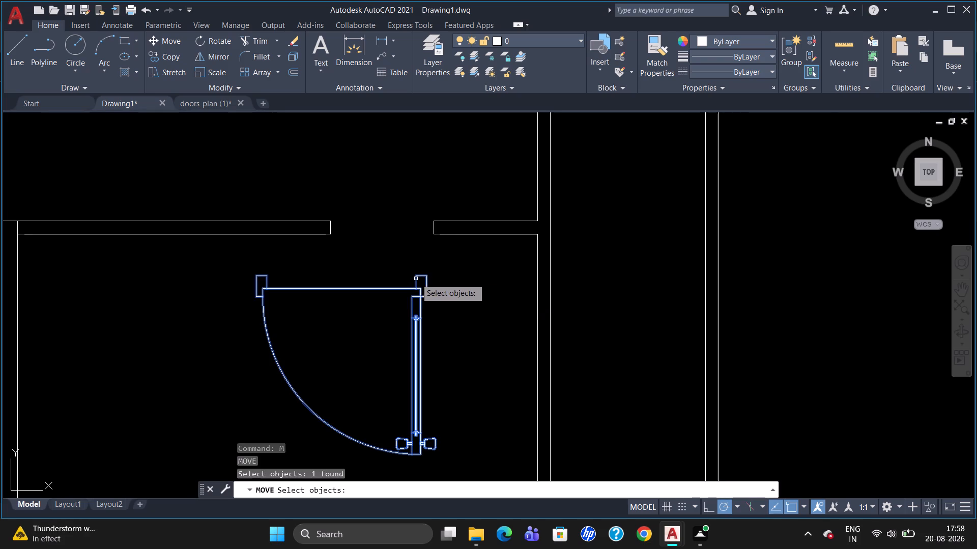
pyautogui.press('Return')
pyautogui.click(430, 272)
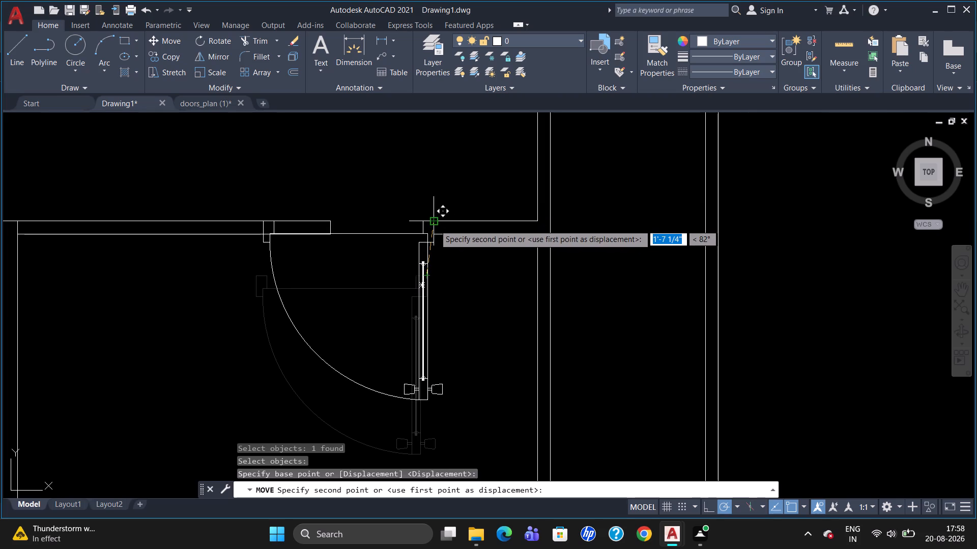
pyautogui.click(435, 225)
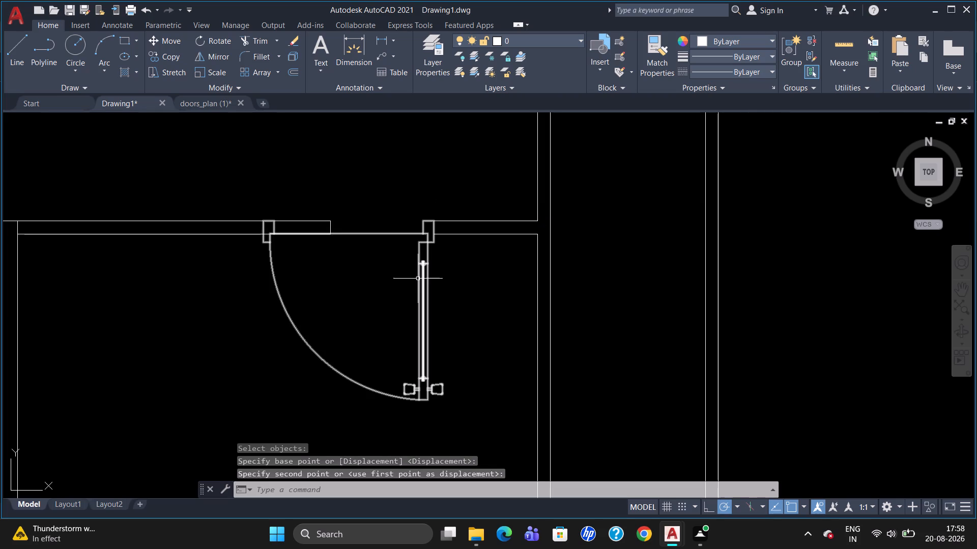
# Scale the door block down freehand from its upper-right frame corner until its frame spans the opening.
pyautogui.press('s')
pyautogui.press('c')
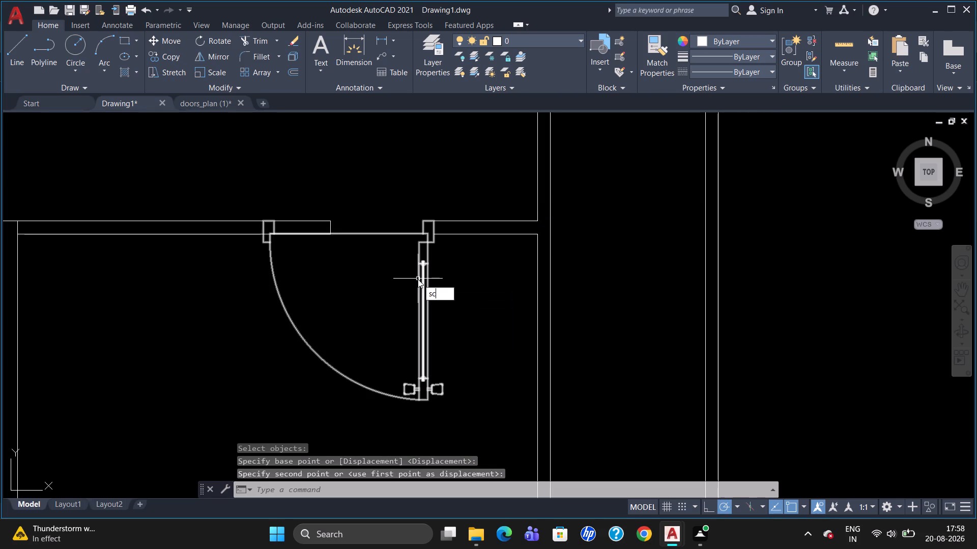
pyautogui.press('Return')
pyautogui.click(421, 277)
pyautogui.press('Return')
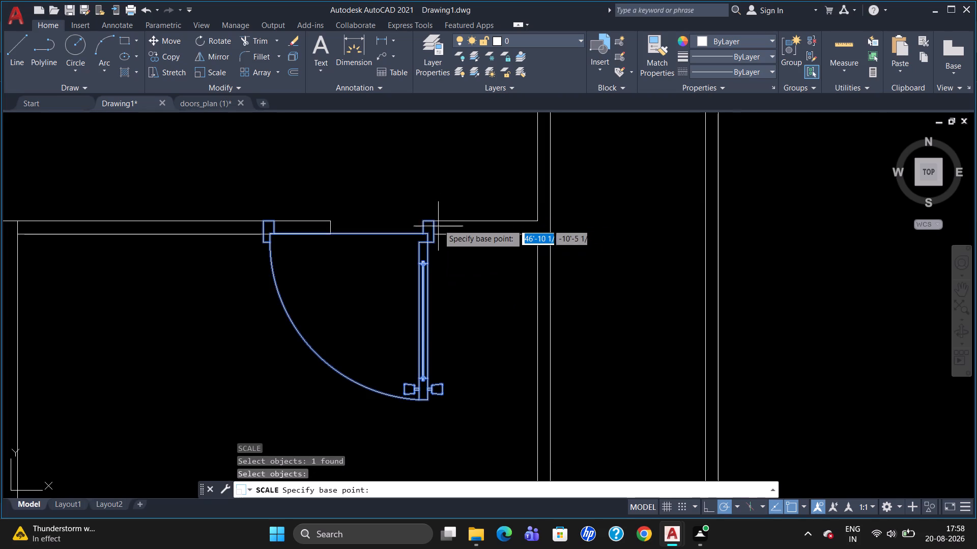
pyautogui.click(433, 221)
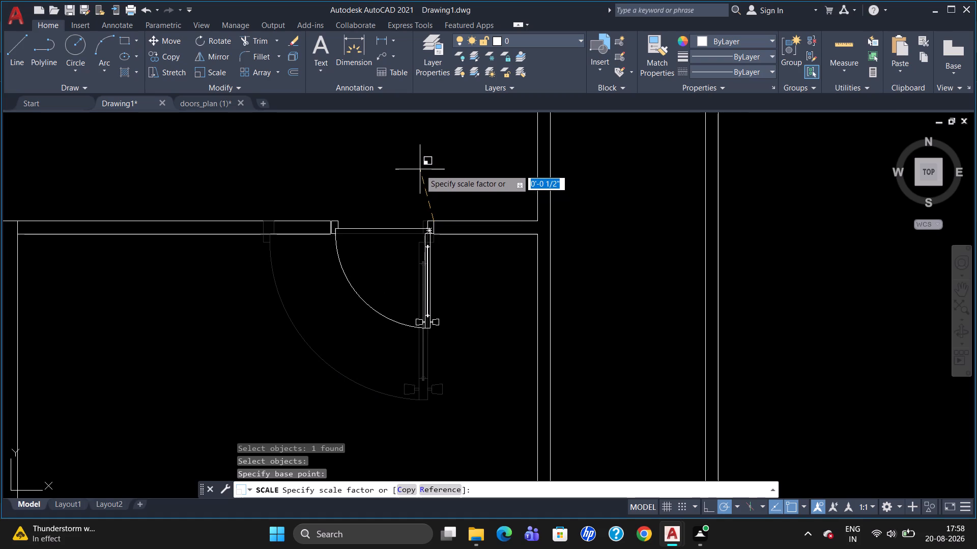
pyautogui.scroll(2, 418, 172)
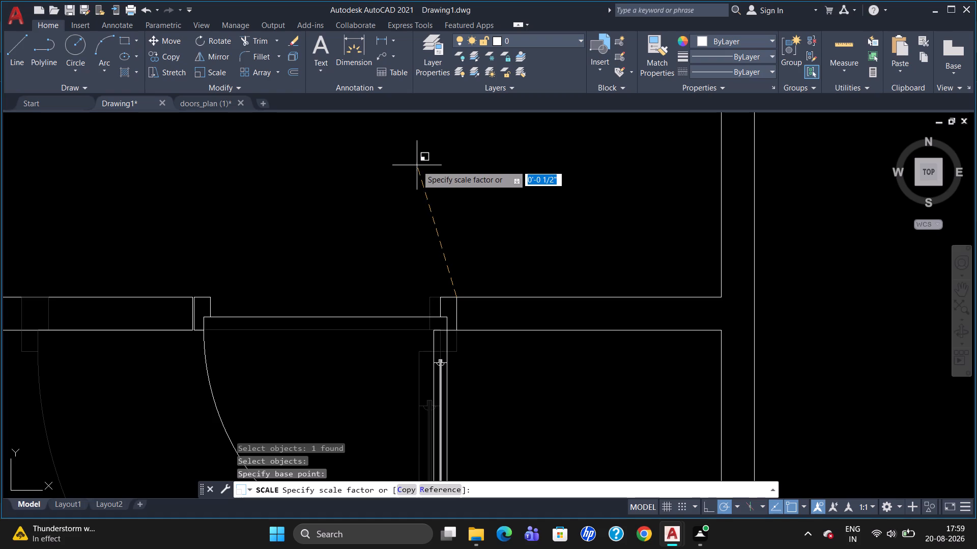
pyautogui.click(417, 165)
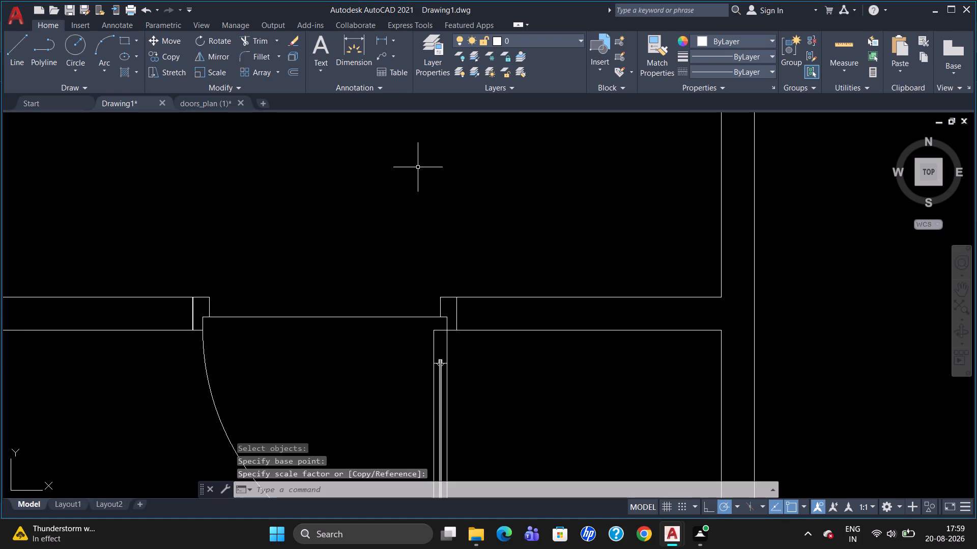
# Look over the floor plan and the marked wall openings below the fitted door.
pyautogui.scroll(-2, 433, 185)
pyautogui.scroll(-1, 521, 330)
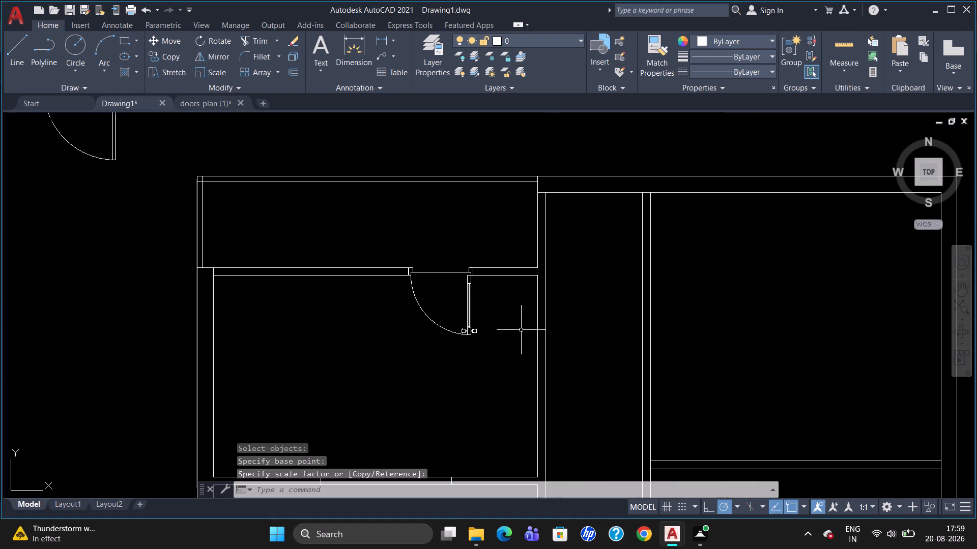
pyautogui.scroll(-1, 521, 330)
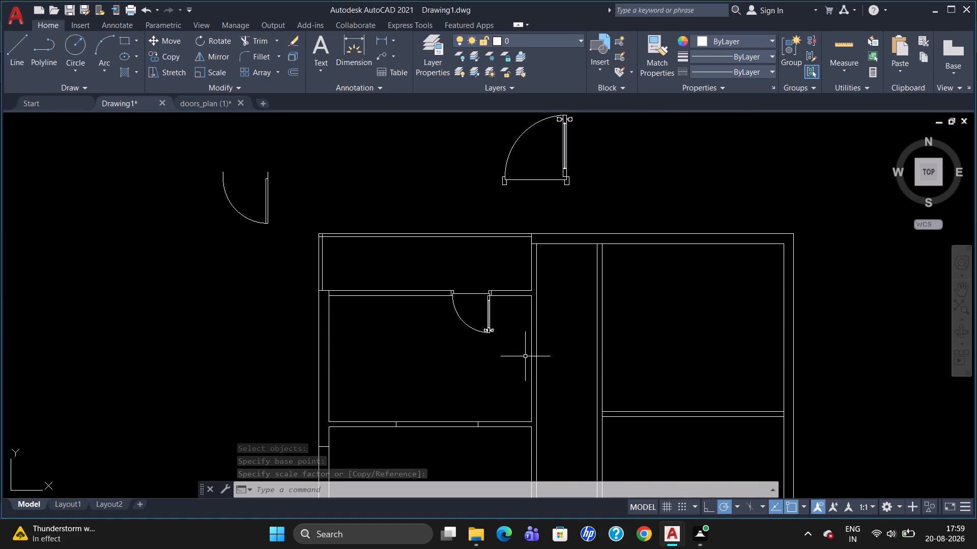
pyautogui.scroll(-2, 528, 359)
pyautogui.scroll(2, 526, 407)
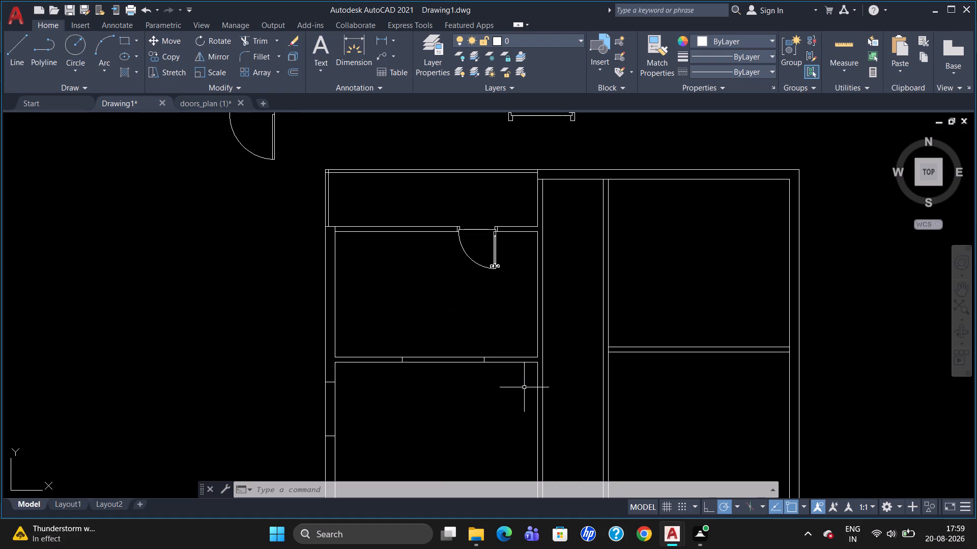
pyautogui.scroll(-1, 529, 389)
pyautogui.scroll(3, 531, 429)
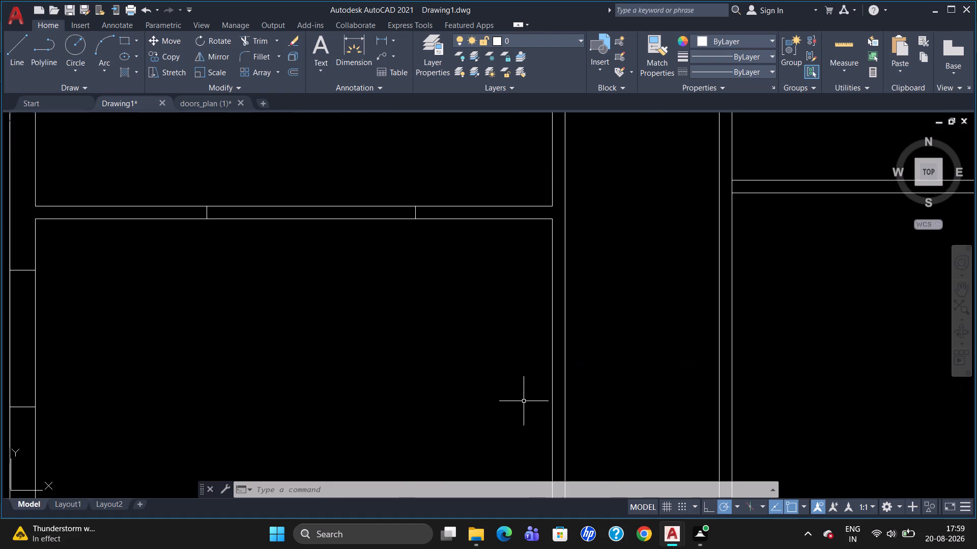
pyautogui.scroll(-4, 524, 371)
pyautogui.scroll(2, 532, 451)
pyautogui.scroll(-3, 563, 357)
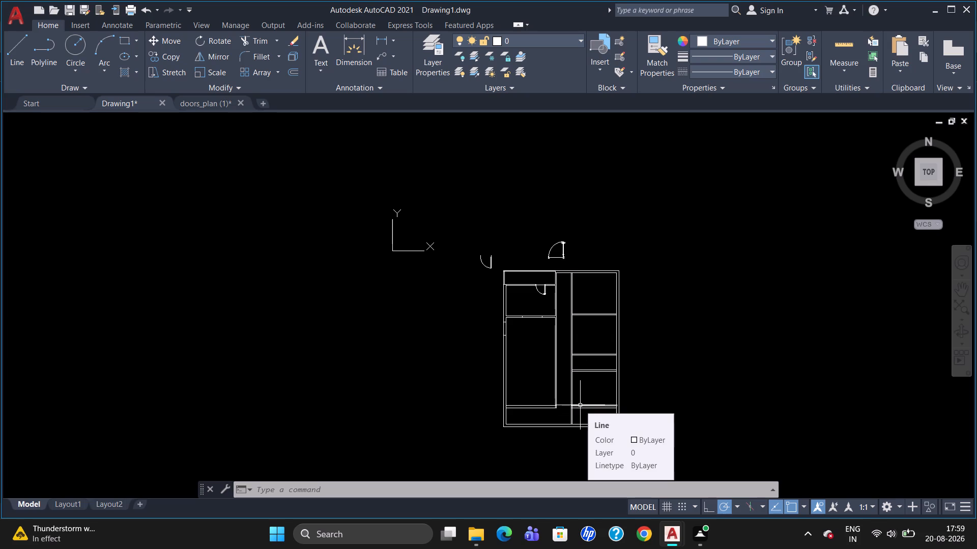
pyautogui.scroll(2, 569, 370)
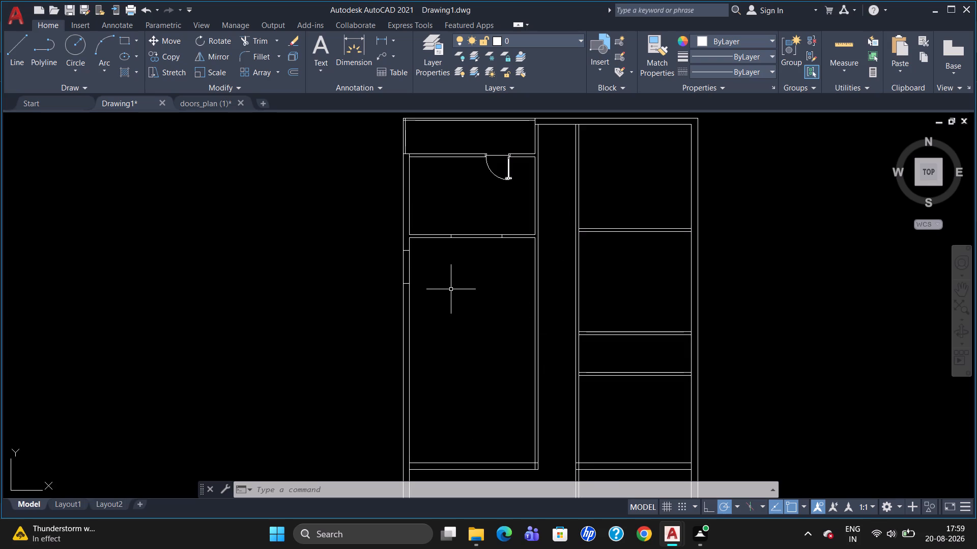
pyautogui.scroll(1, 450, 287)
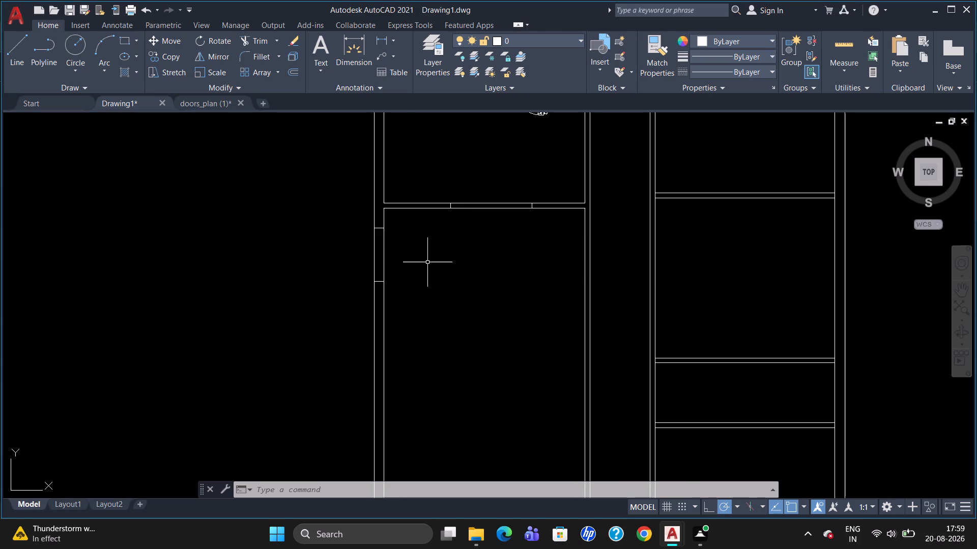
# Trim the inner line of the left outer wall between the two jamb lines below the middle partition.
pyautogui.write('tr')
pyautogui.press('Return')
pyautogui.press('Return')
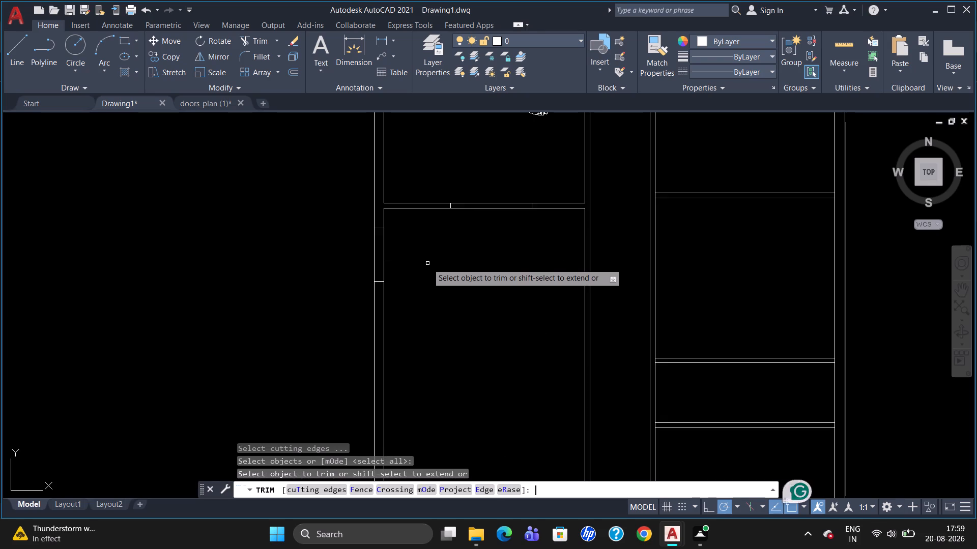
pyautogui.click(385, 261)
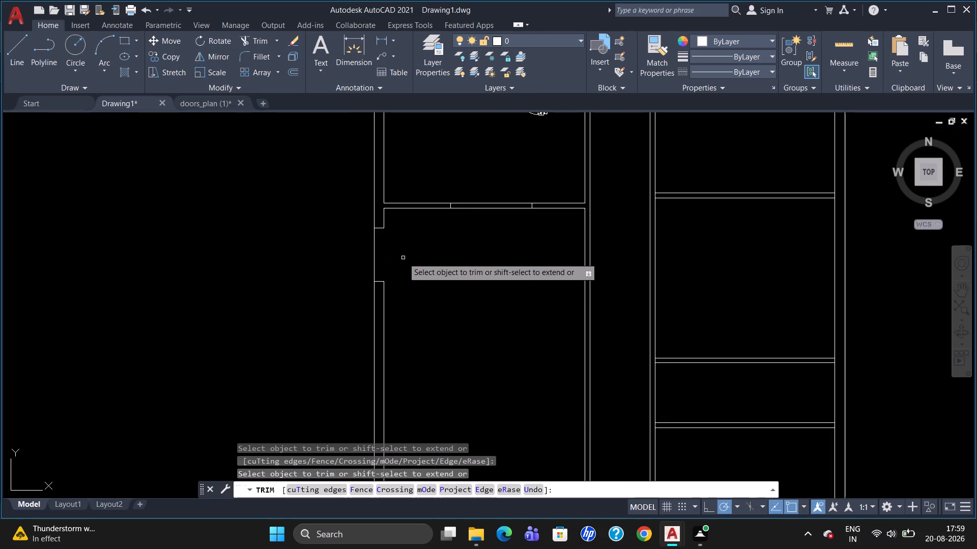
pyautogui.press('Escape')
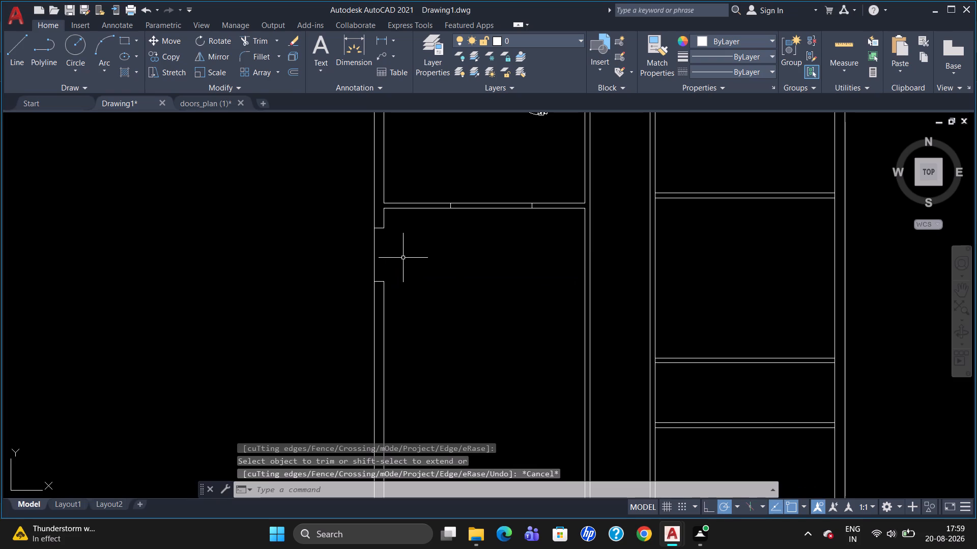
# Draw a 2' by 3" rectangle in the empty space outside the left outer wall.
pyautogui.write('rec')
pyautogui.press('Return')
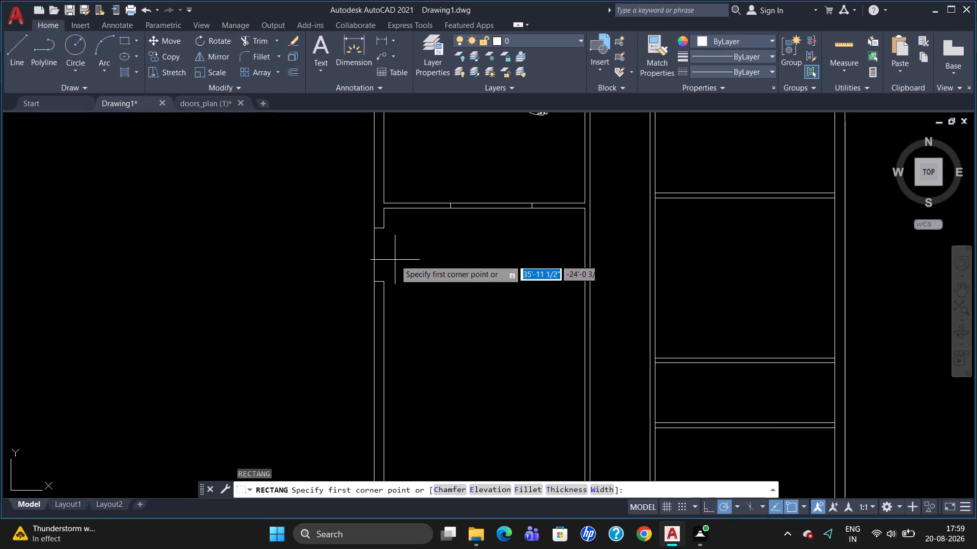
pyautogui.click(211, 241)
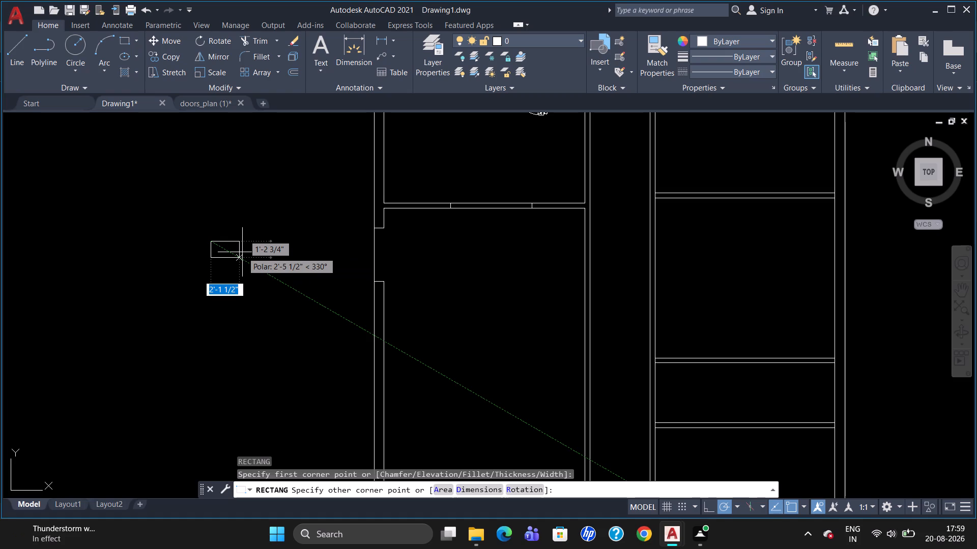
pyautogui.write('15')
pyautogui.press('BackSpace')
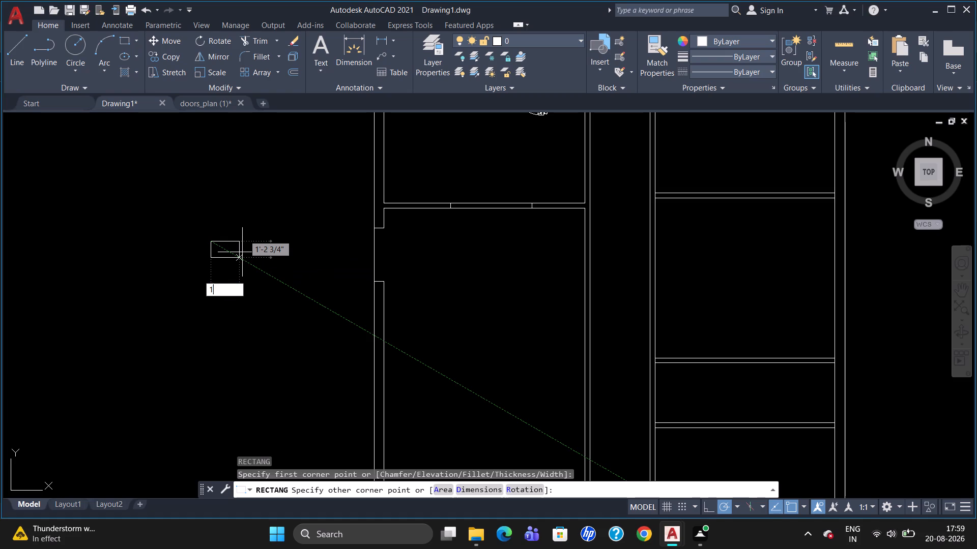
pyautogui.press('BackSpace')
pyautogui.write("2'")
pyautogui.press('Tab')
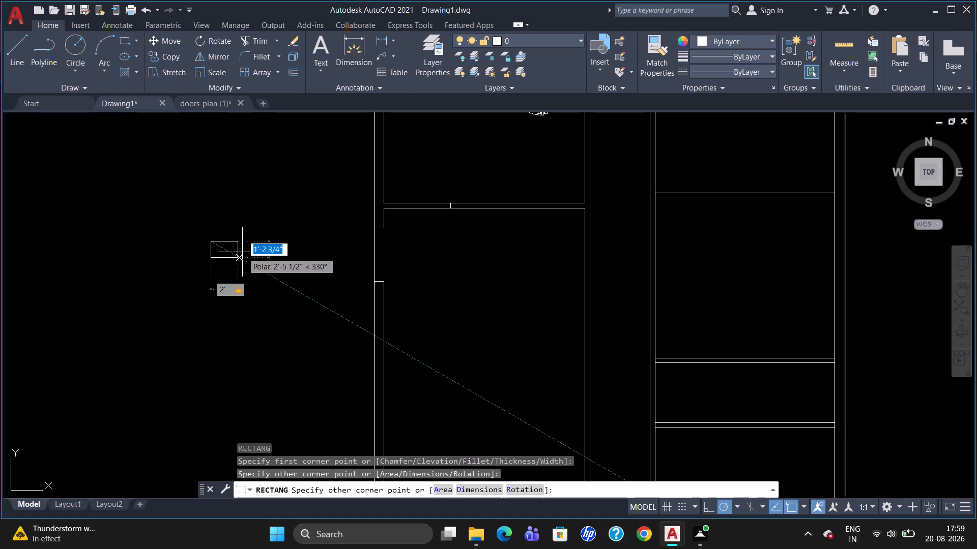
pyautogui.write('3"')
pyautogui.press('Return')
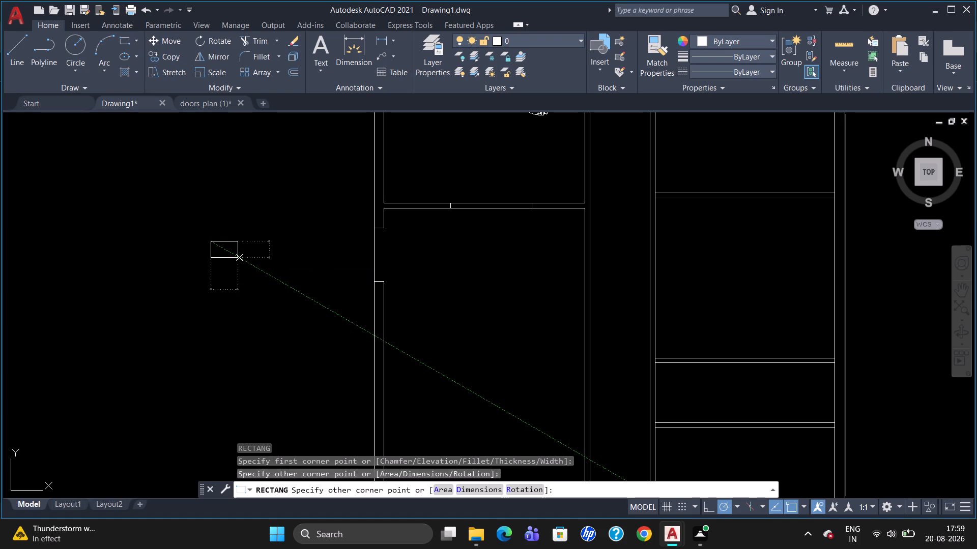
# Copy the 2' by 3" rectangle twice into the left wall recess, just inside its upper and lower jambs, with both copies aligned vertically.
pyautogui.click(226, 245)
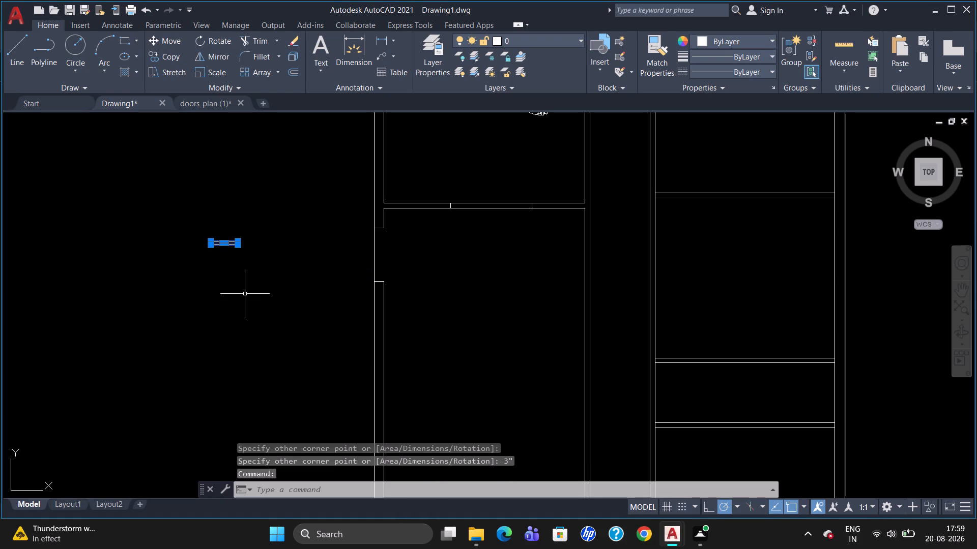
pyautogui.write('co')
pyautogui.press('Return')
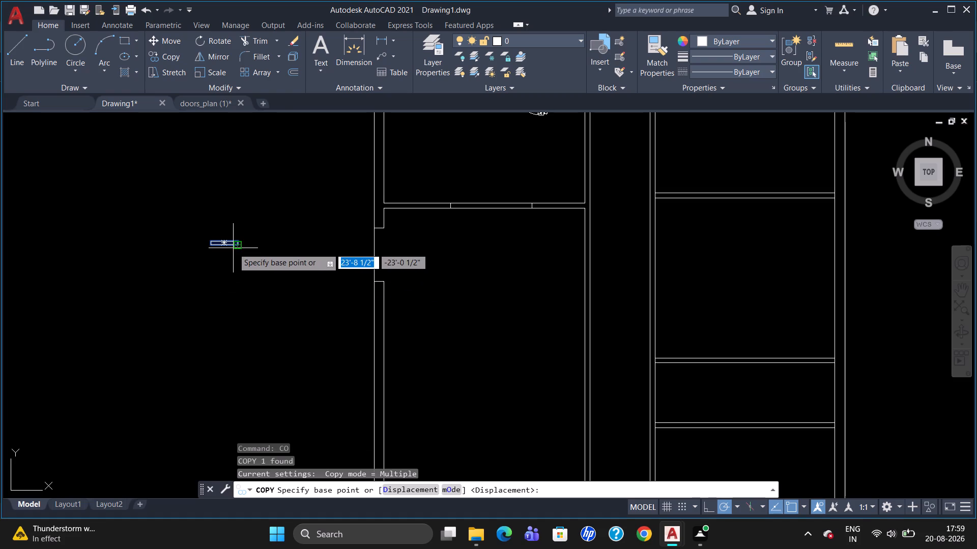
pyautogui.click(233, 248)
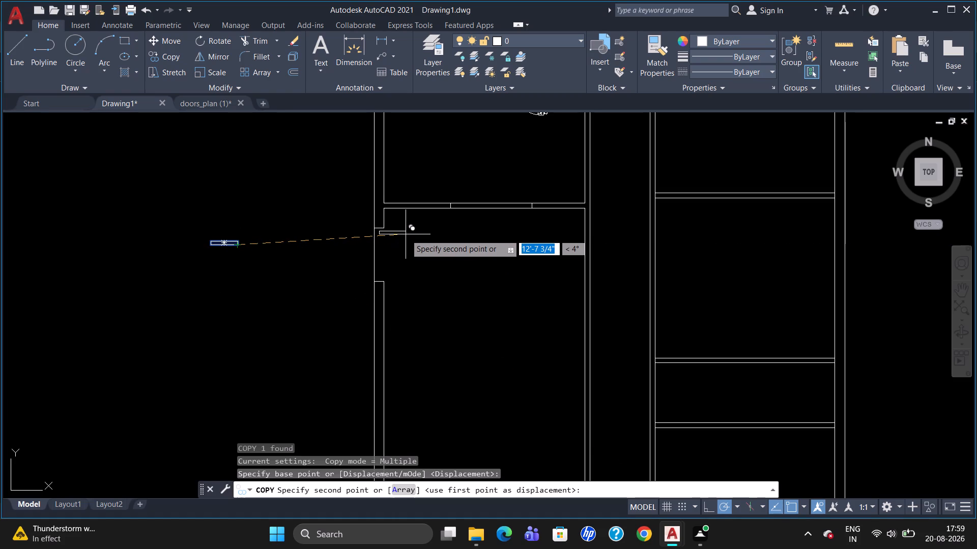
pyautogui.click(406, 234)
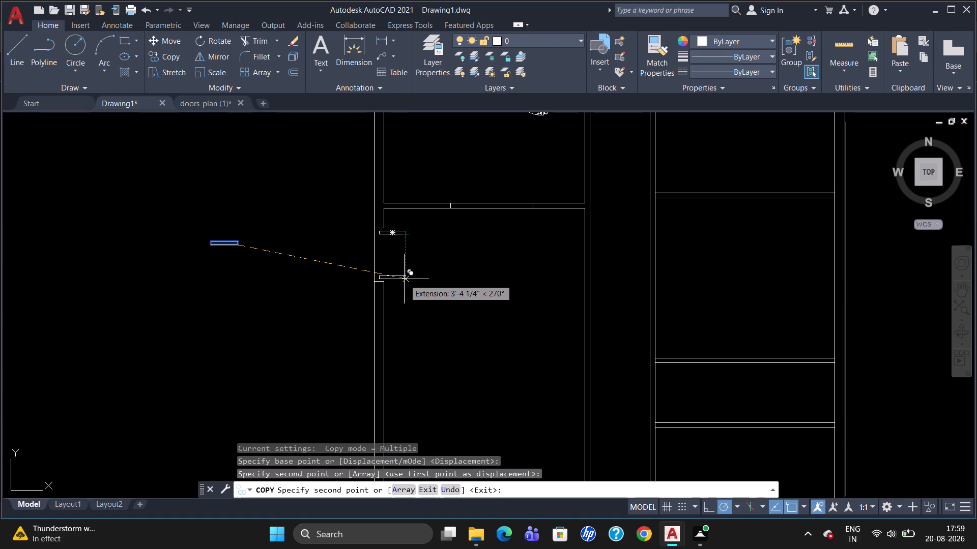
pyautogui.click(404, 279)
pyautogui.press('Escape')
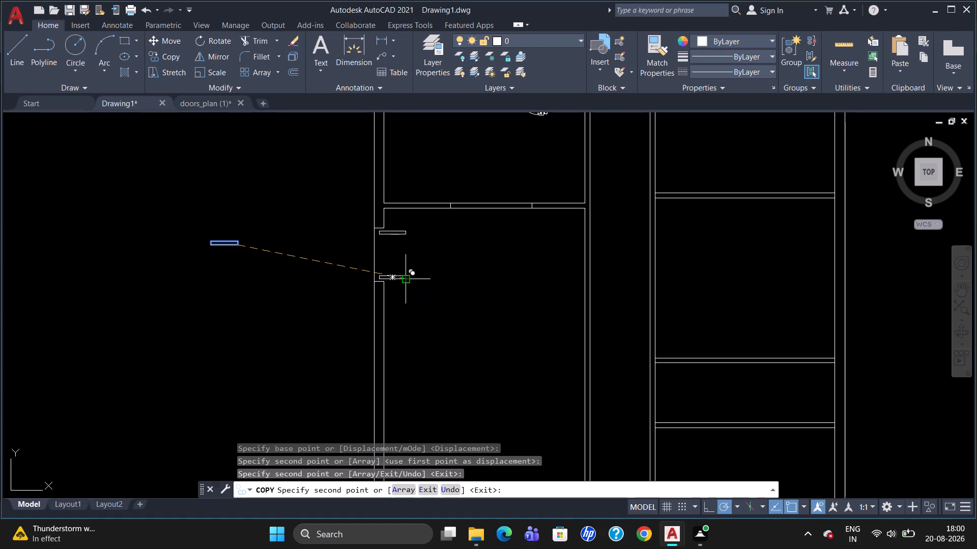
# Delete the original 2' by 3" rectangle outside the left wall.
pyautogui.click(231, 246)
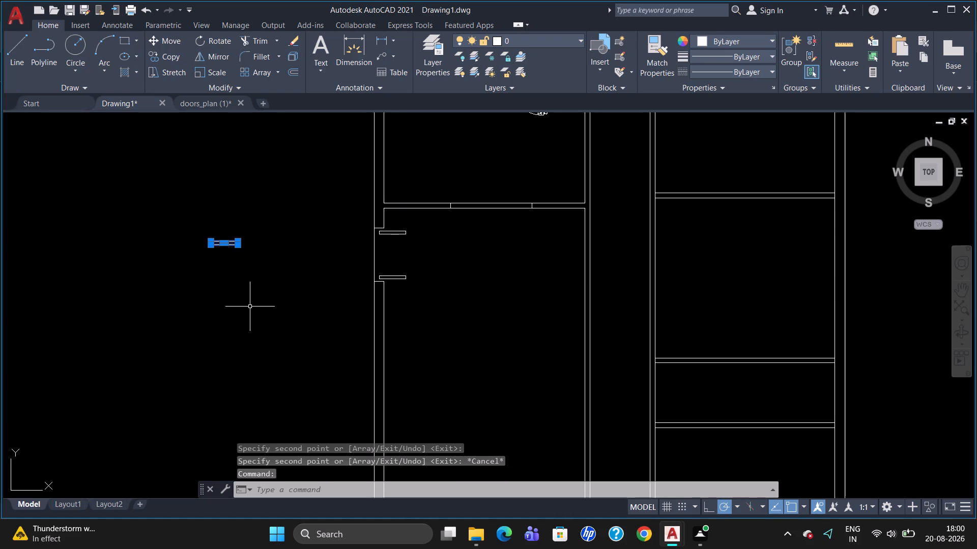
pyautogui.press('Delete')
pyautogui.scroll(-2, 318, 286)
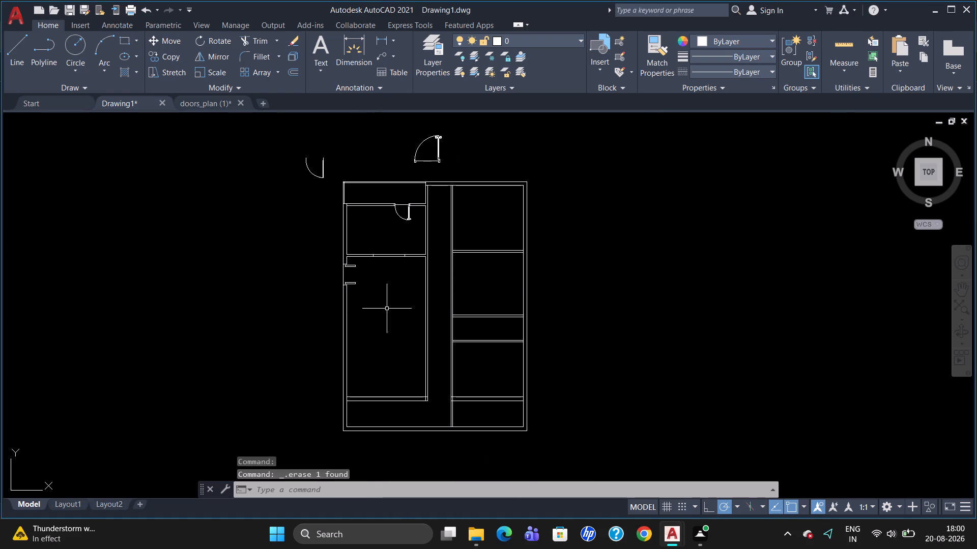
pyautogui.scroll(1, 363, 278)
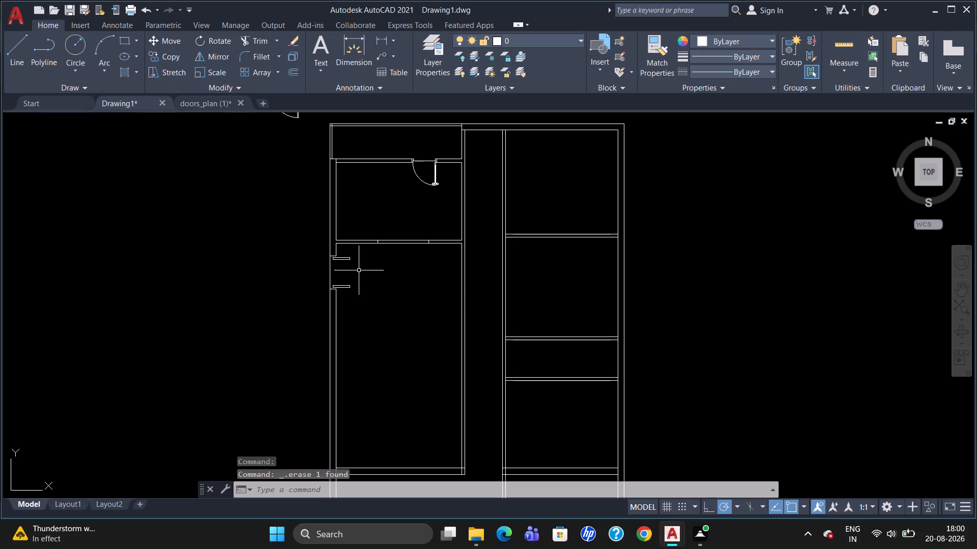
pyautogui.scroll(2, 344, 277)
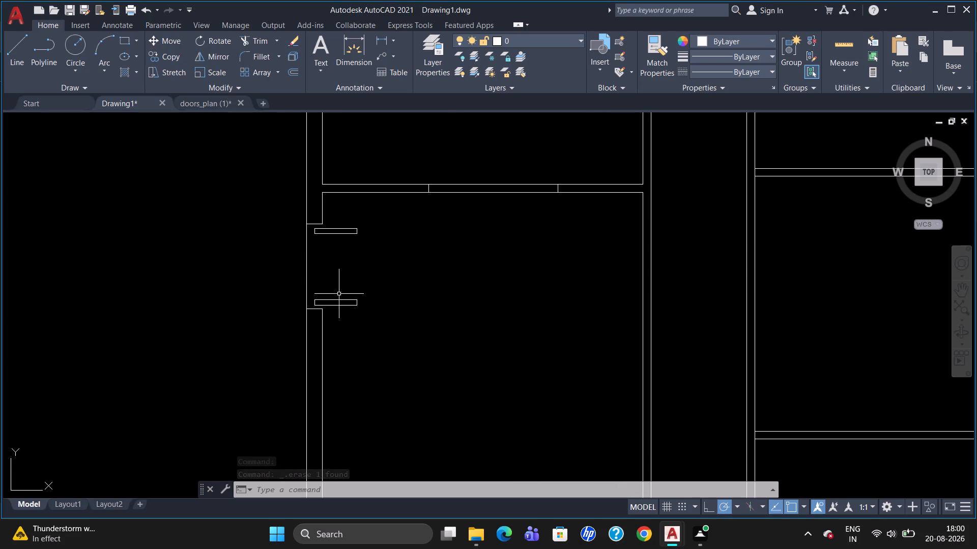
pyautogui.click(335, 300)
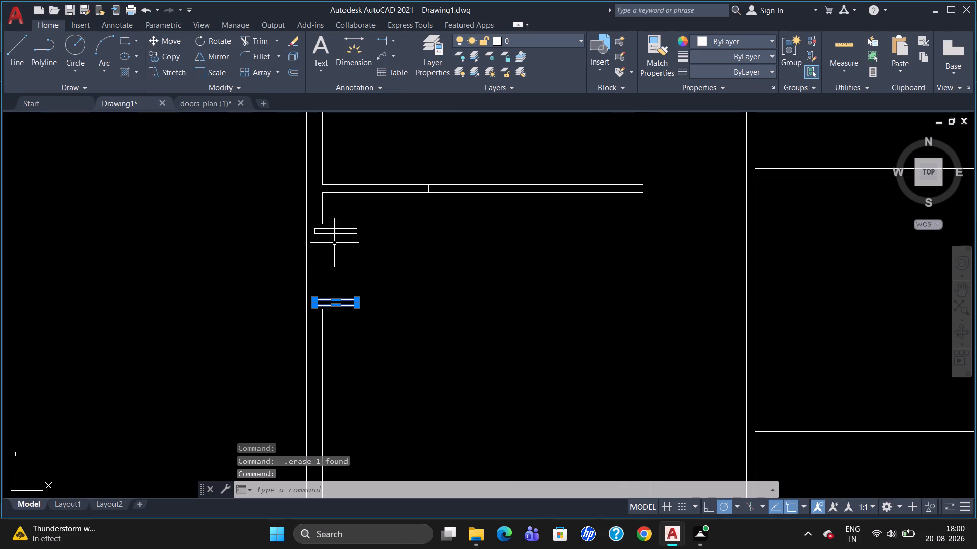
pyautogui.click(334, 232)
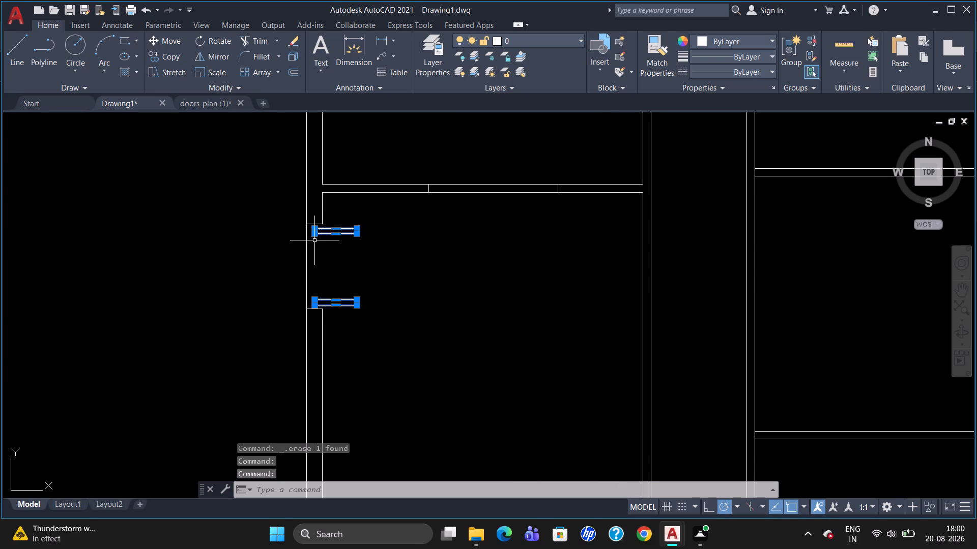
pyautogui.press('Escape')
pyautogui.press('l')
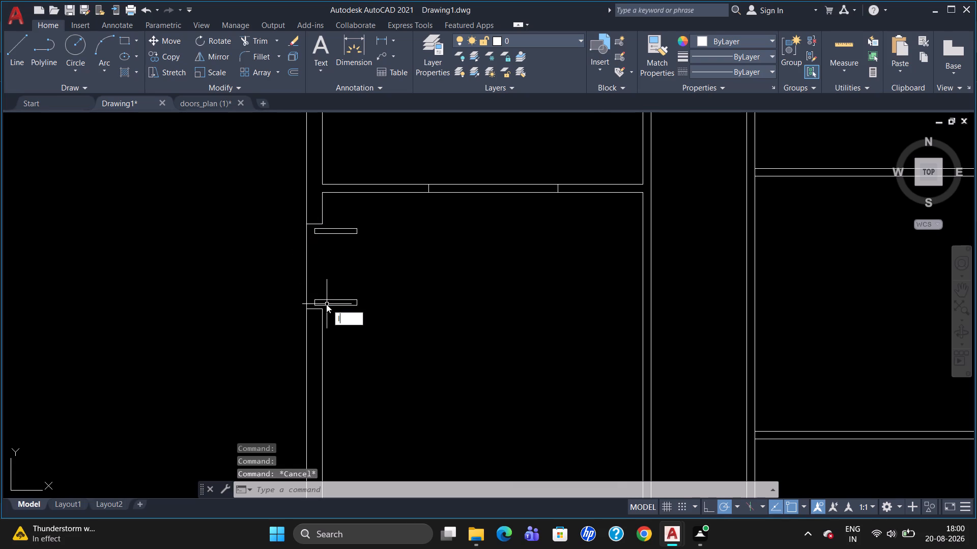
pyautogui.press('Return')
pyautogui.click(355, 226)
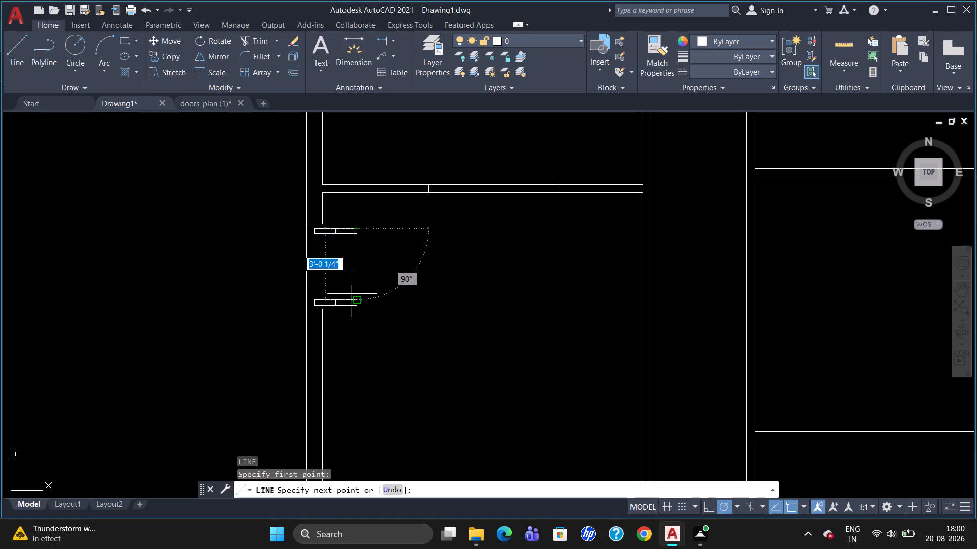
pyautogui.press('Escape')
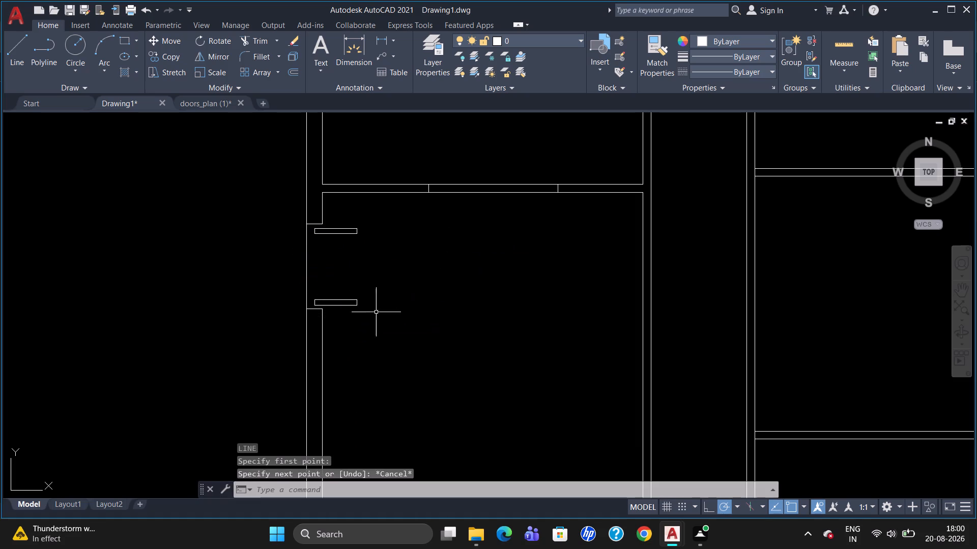
# Draw a horizontal line across the central passage between its two walls, tracked 8'6" down from the passage's upper-left inner corner.
pyautogui.scroll(-2, 495, 313)
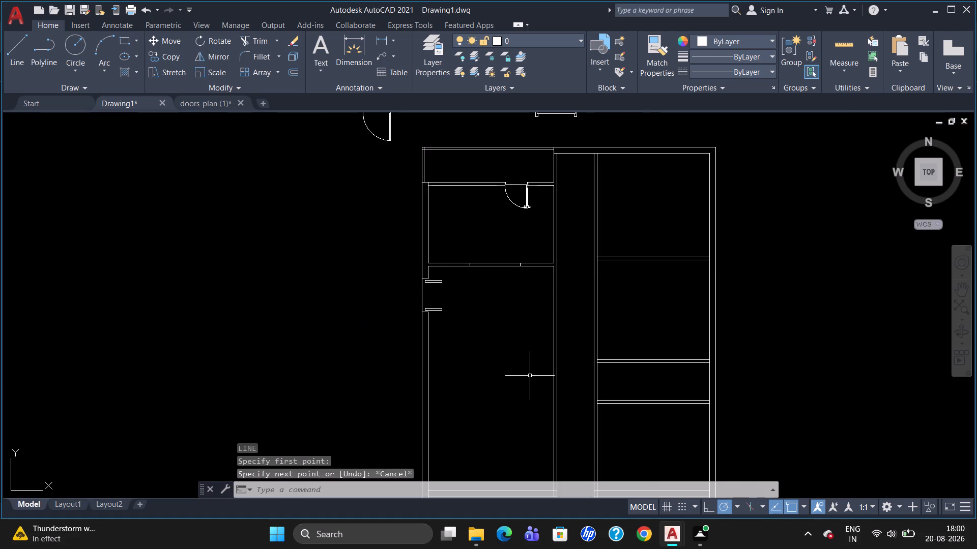
pyautogui.scroll(-2, 529, 376)
pyautogui.scroll(2, 525, 481)
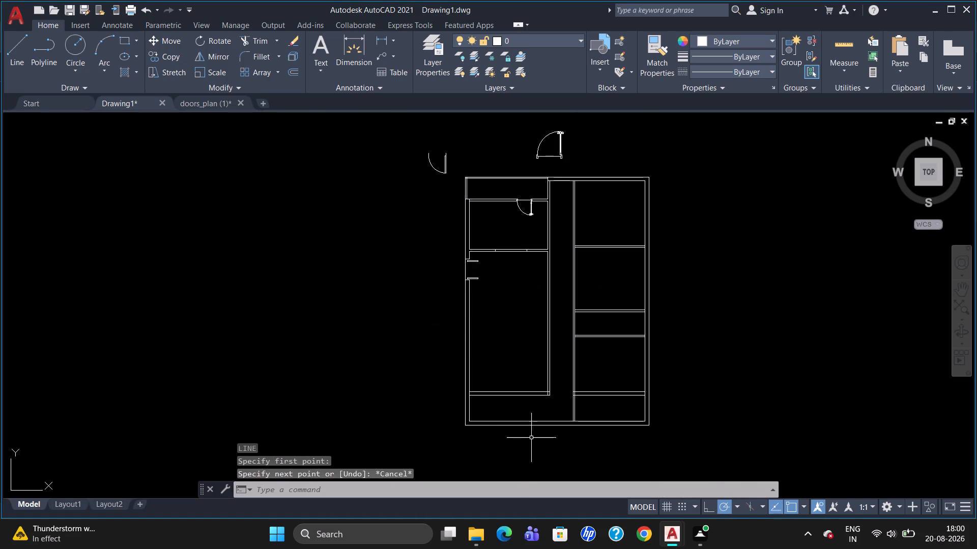
pyautogui.scroll(-1, 533, 427)
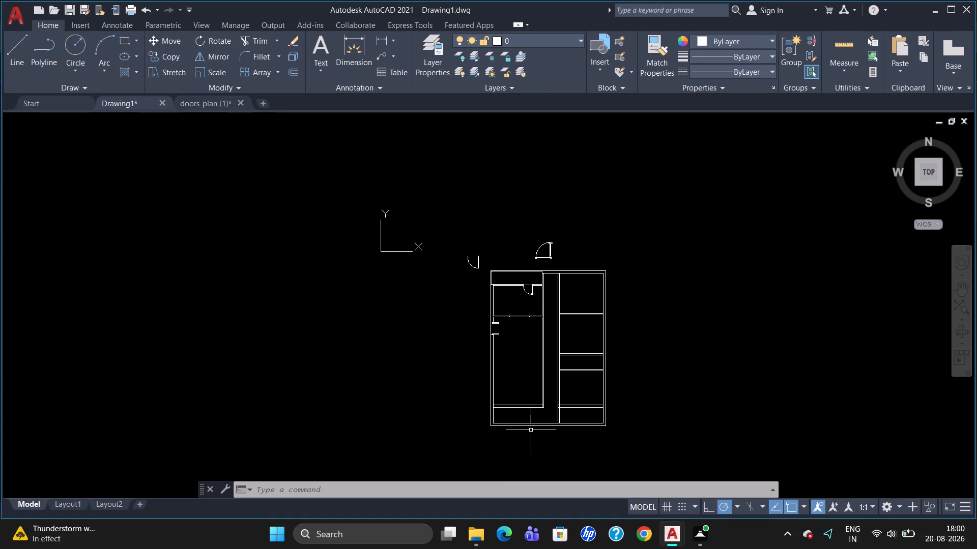
pyautogui.scroll(2, 587, 333)
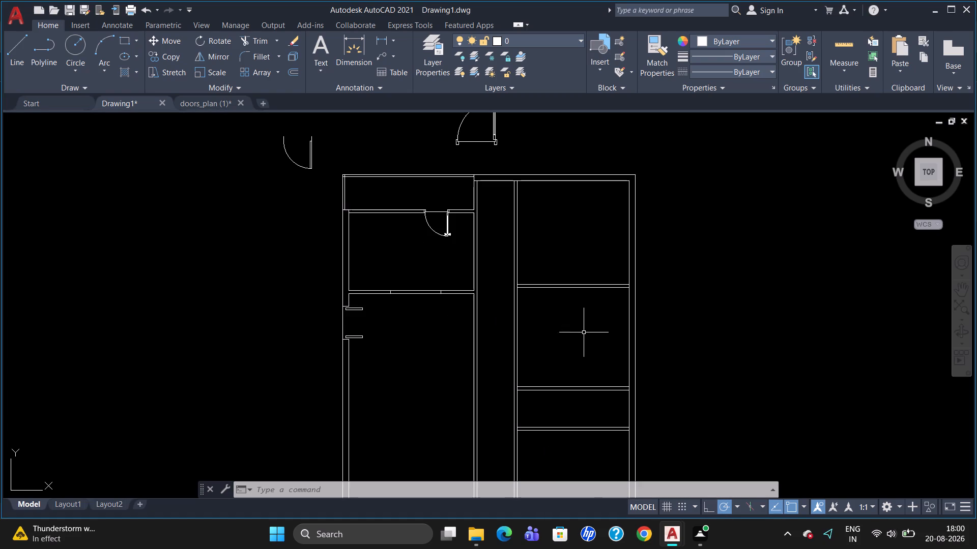
pyautogui.scroll(1, 526, 224)
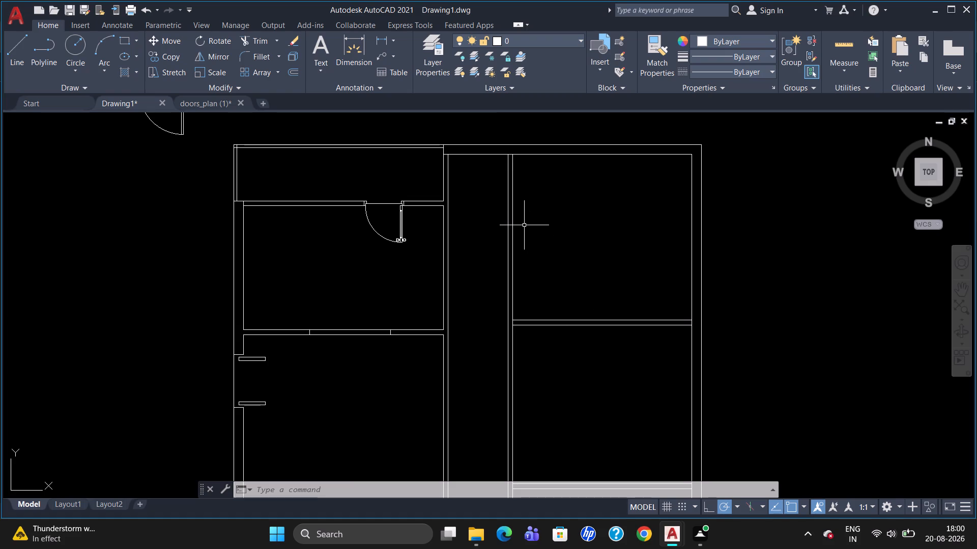
pyautogui.press('l')
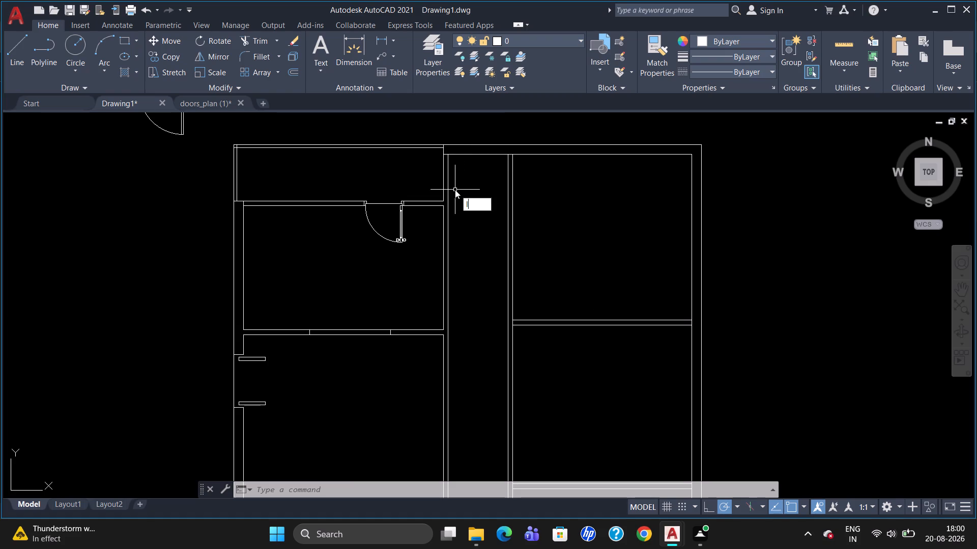
pyautogui.press('Return')
pyautogui.write('tk')
pyautogui.press('Return')
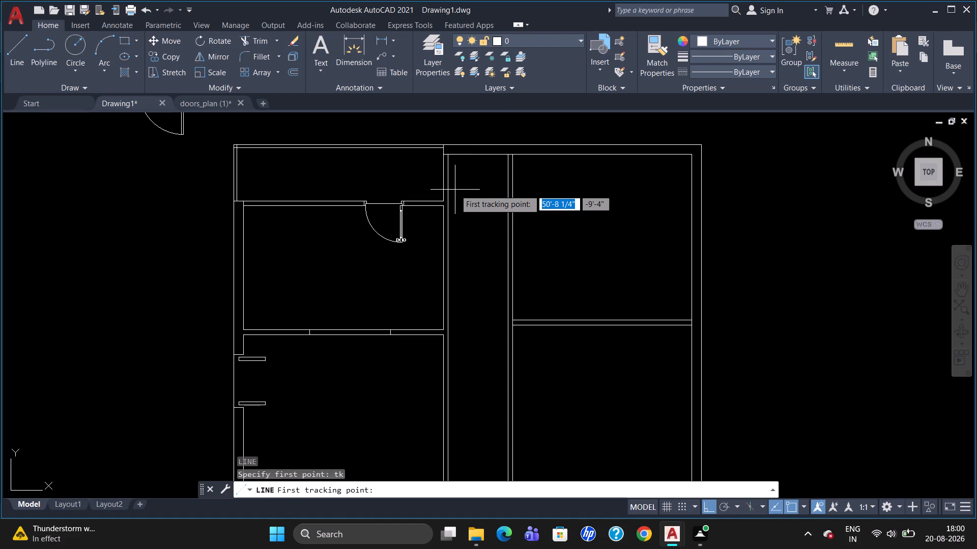
pyautogui.click(453, 158)
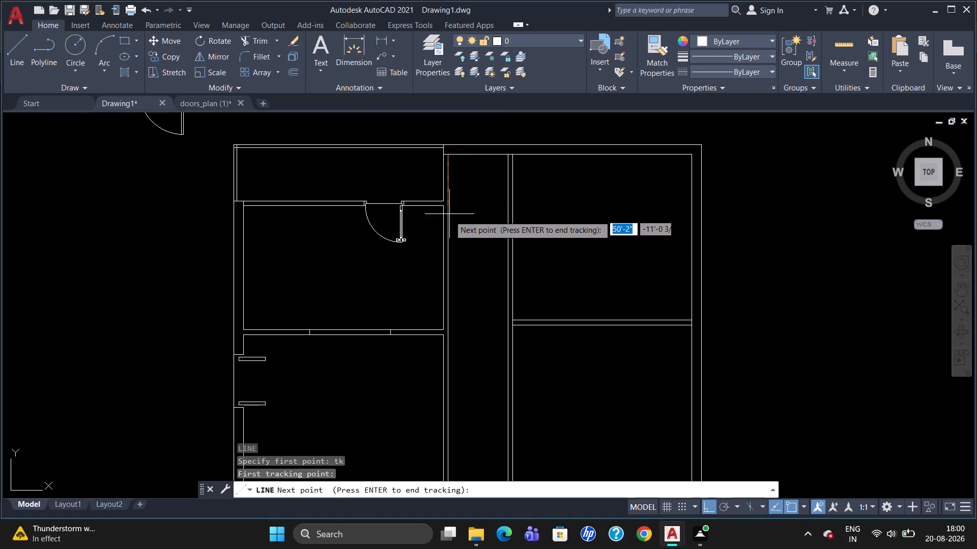
pyautogui.write('8\'6"')
pyautogui.press('Return')
pyautogui.press('Return')
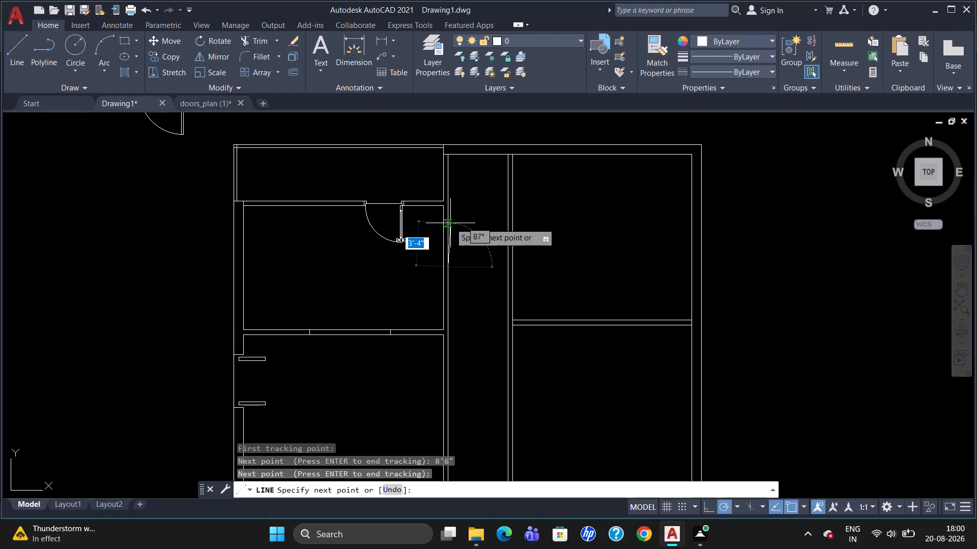
pyautogui.scroll(2, 508, 268)
pyautogui.click(509, 265)
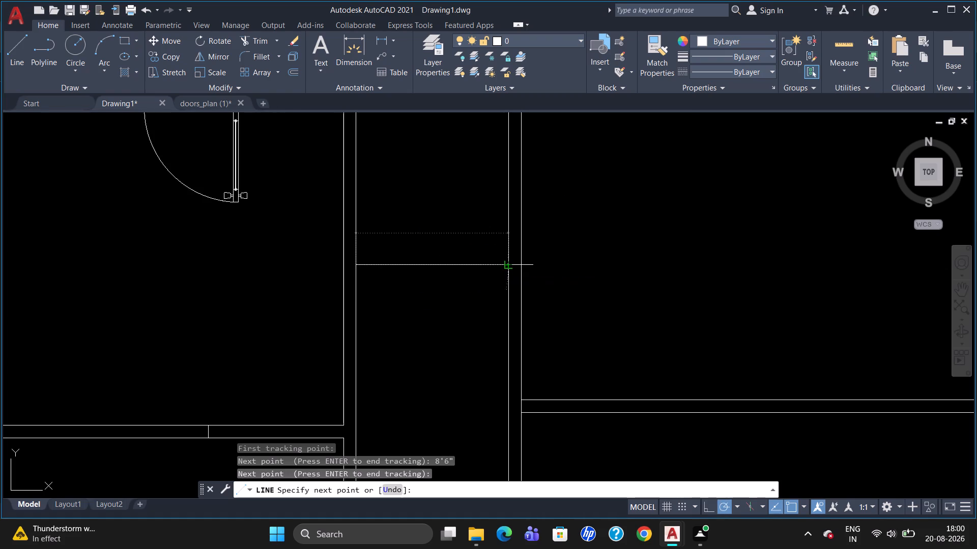
pyautogui.press('Escape')
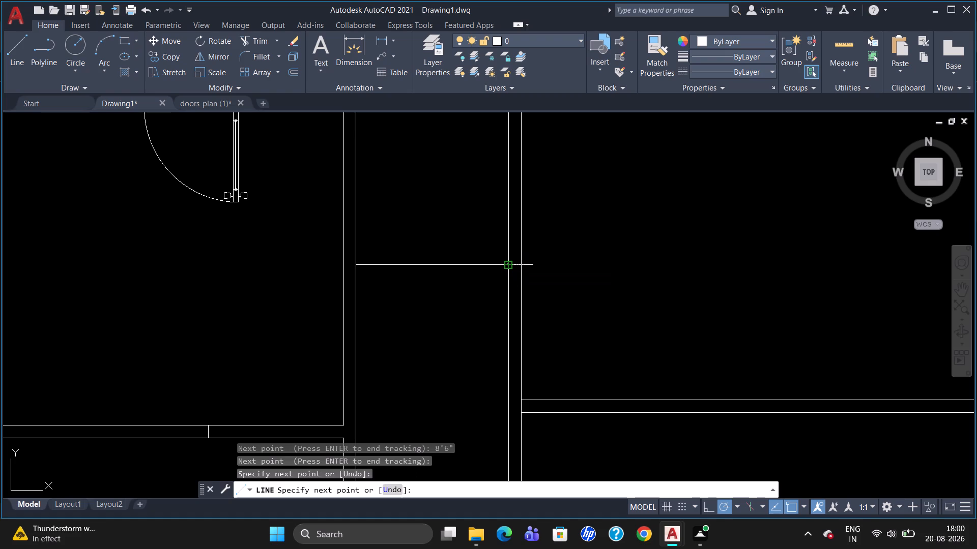
# Offset the horizontal line across the central passage 4.5" downward to form a partition wall.
pyautogui.scroll(-2, 456, 256)
pyautogui.scroll(1, 450, 275)
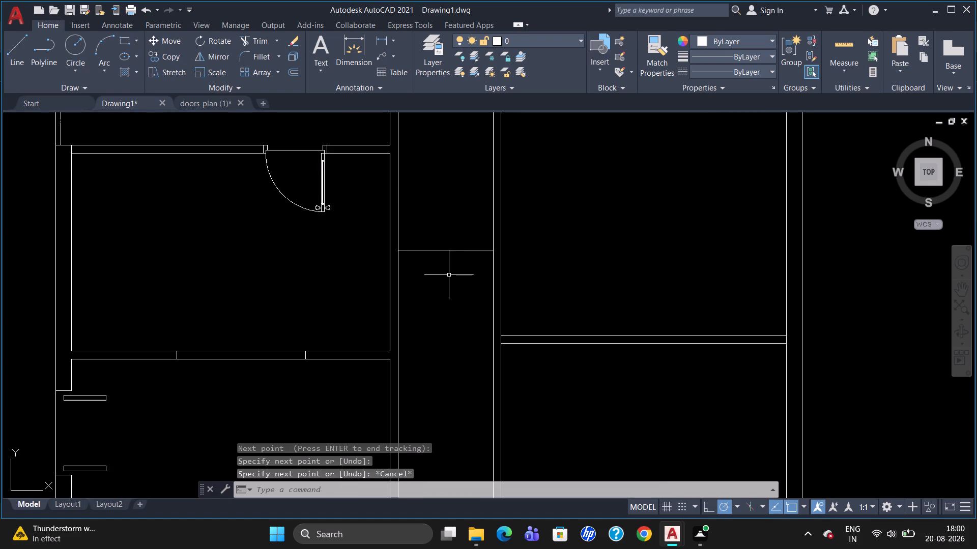
pyautogui.press('o')
pyautogui.press('Return')
pyautogui.write('4.5"')
pyautogui.press('Return')
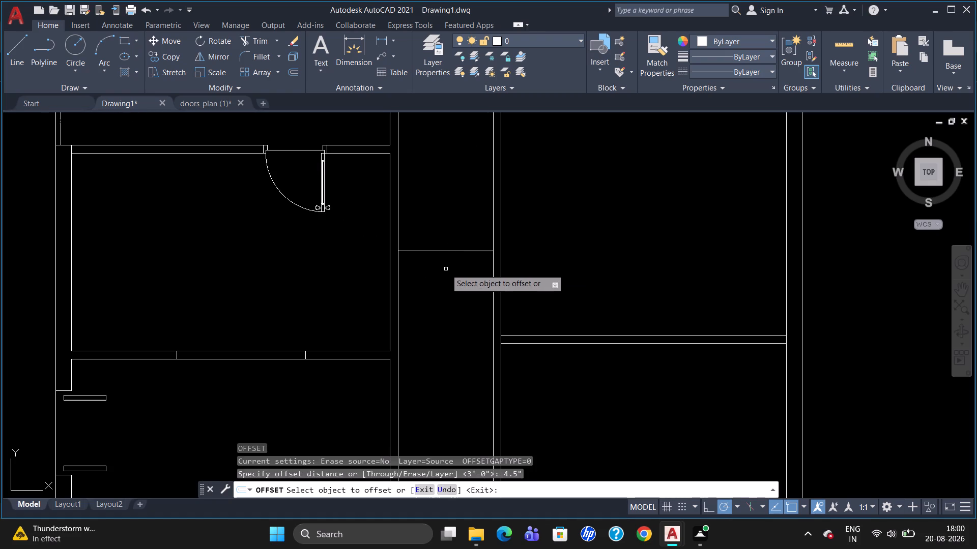
pyautogui.click(447, 250)
pyautogui.click(448, 270)
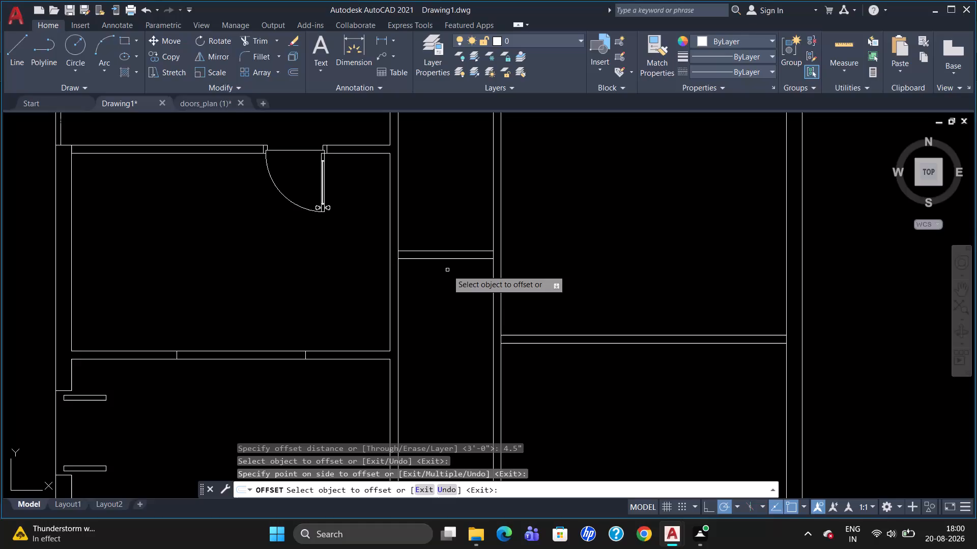
pyautogui.press('Escape')
# Trim both passage wall lines between the two partition lines so the partition joins the walls.
pyautogui.write('tr')
pyautogui.press('Return')
pyautogui.press('Return')
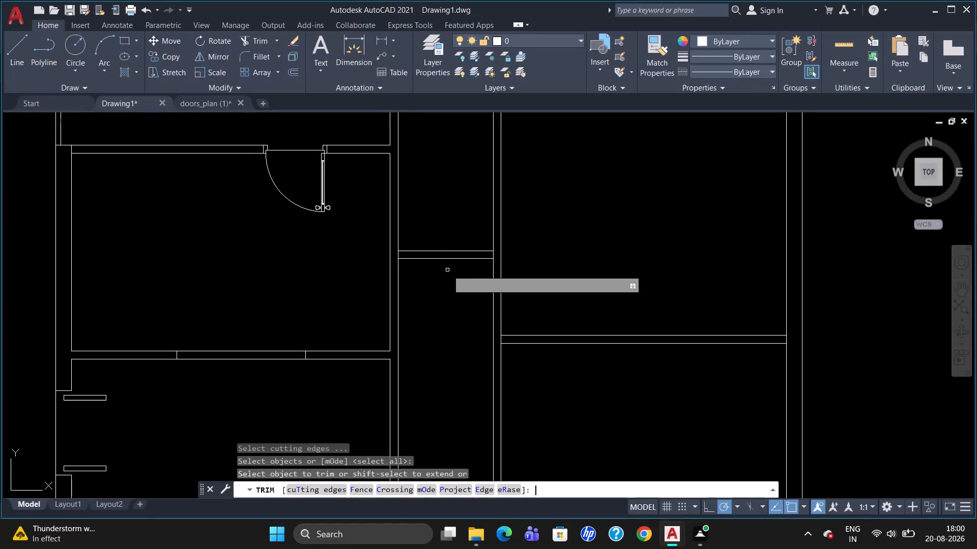
pyautogui.click(399, 256)
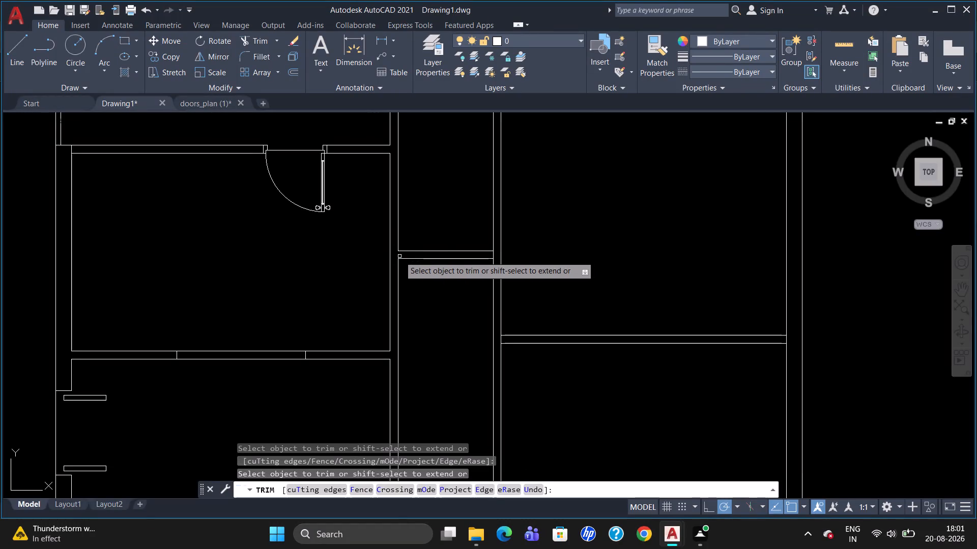
pyautogui.scroll(-1, 405, 154)
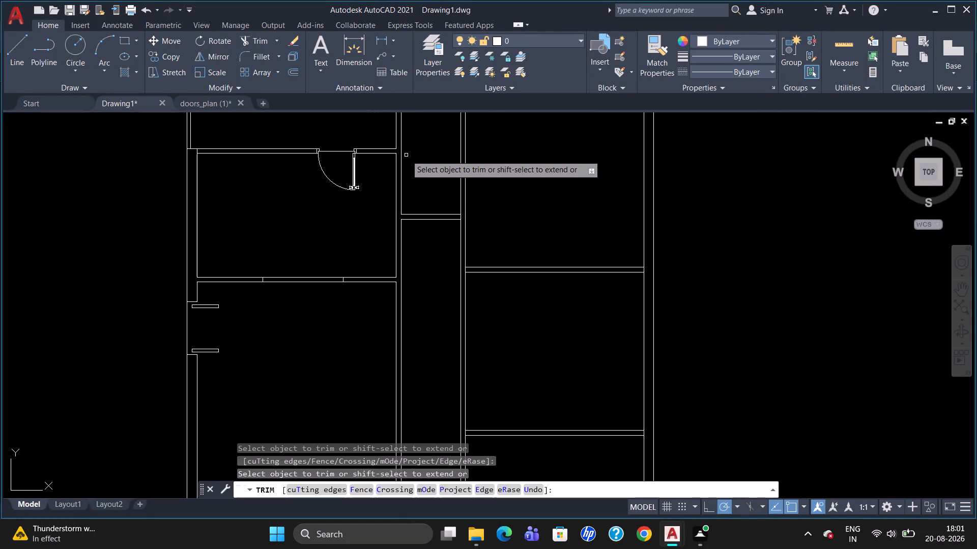
pyautogui.click(460, 219)
pyautogui.click(460, 217)
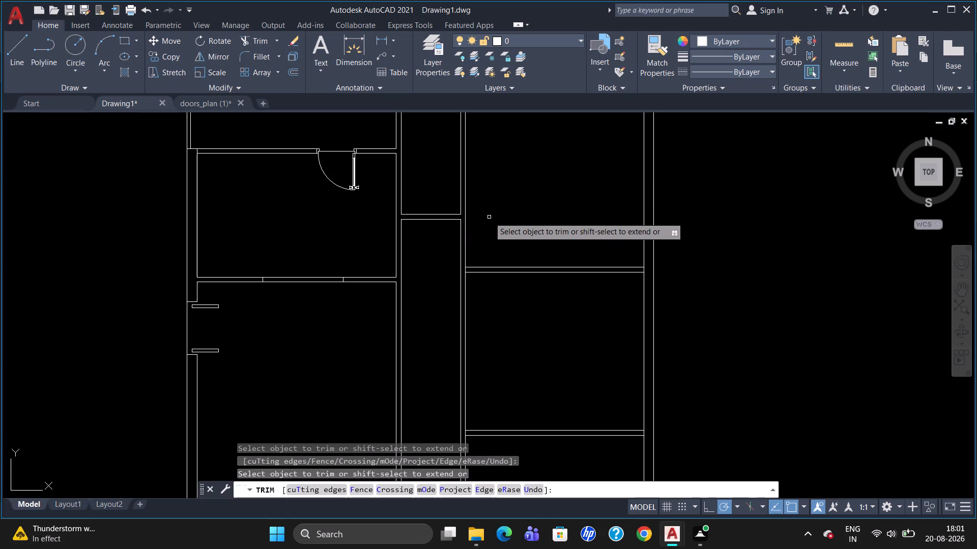
pyautogui.press('Escape')
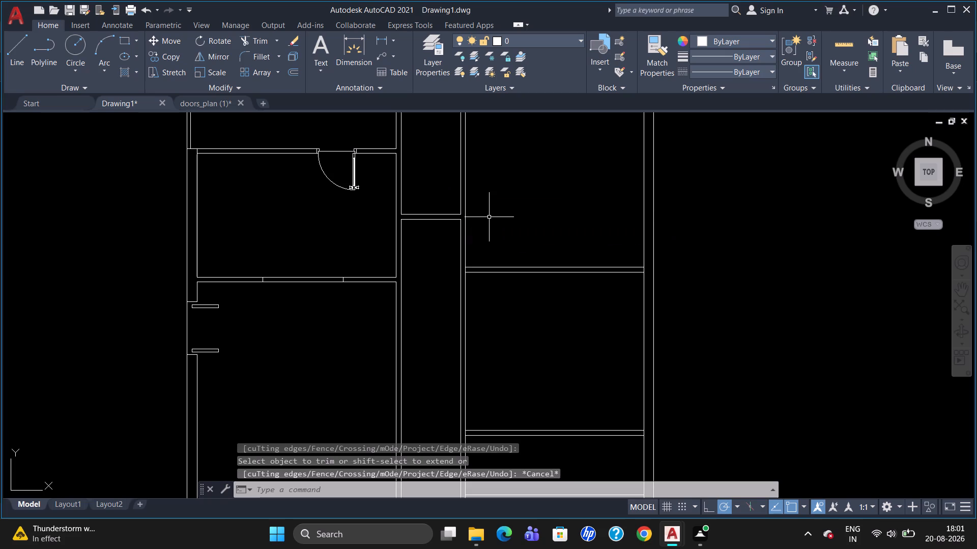
# Delete the upper line of the partition across the central passage.
pyautogui.scroll(-2, 488, 217)
pyautogui.scroll(2, 484, 162)
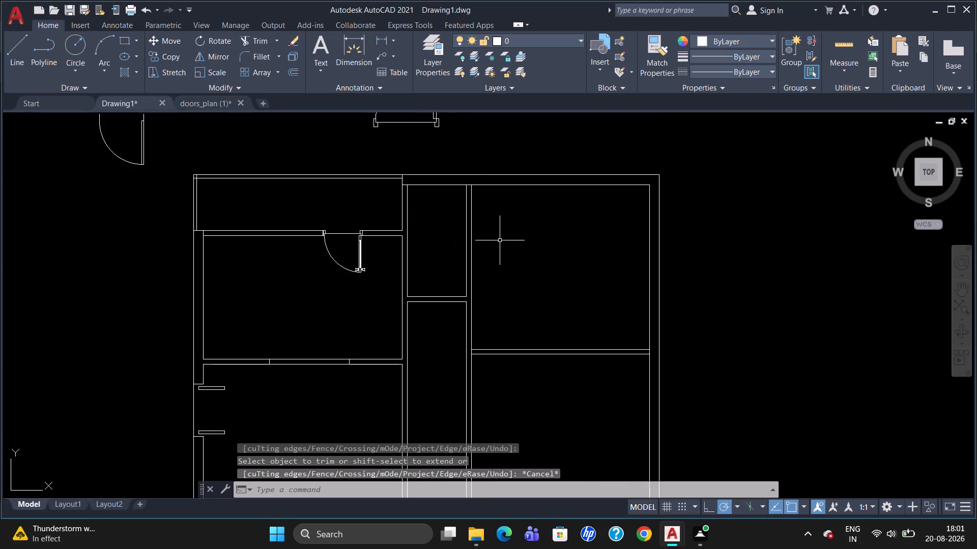
pyautogui.scroll(1, 500, 240)
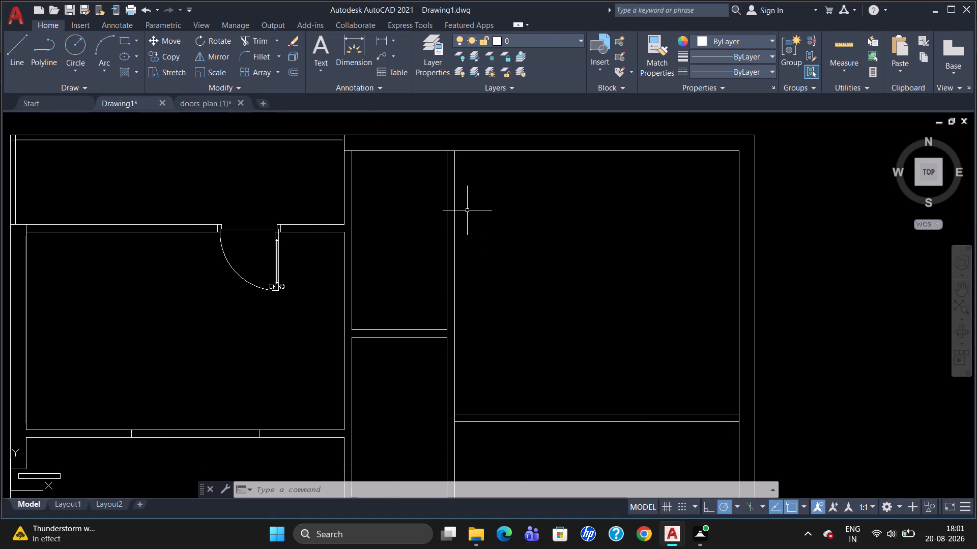
pyautogui.scroll(-1, 467, 210)
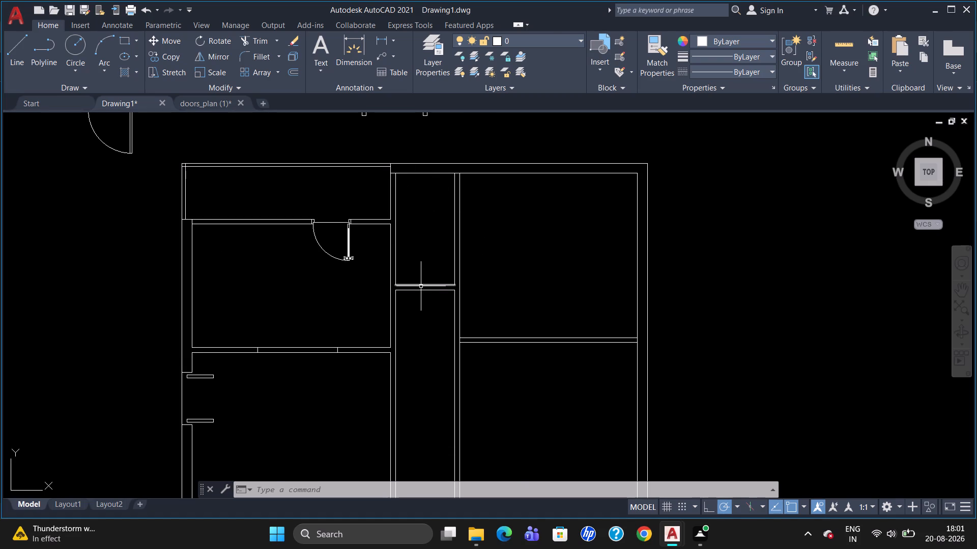
pyautogui.click(420, 286)
pyautogui.press('Delete')
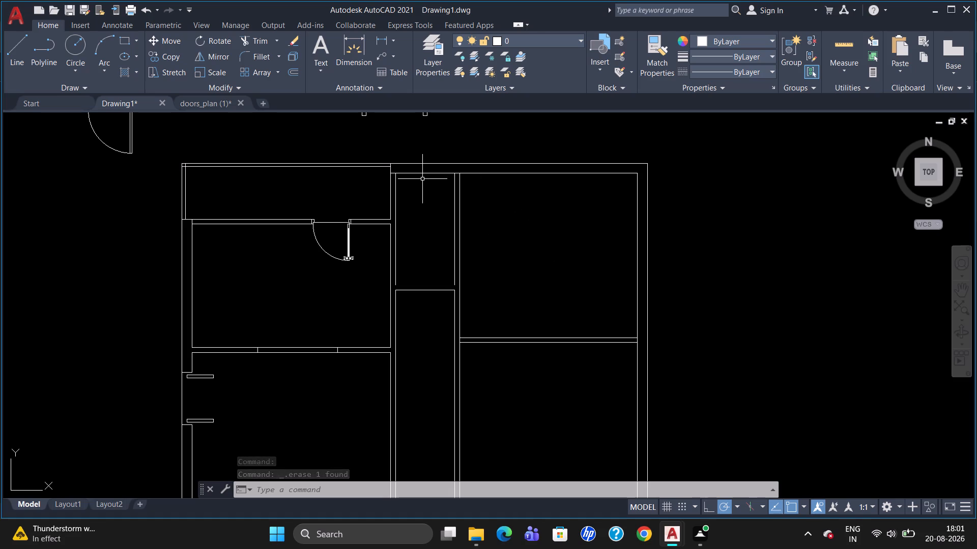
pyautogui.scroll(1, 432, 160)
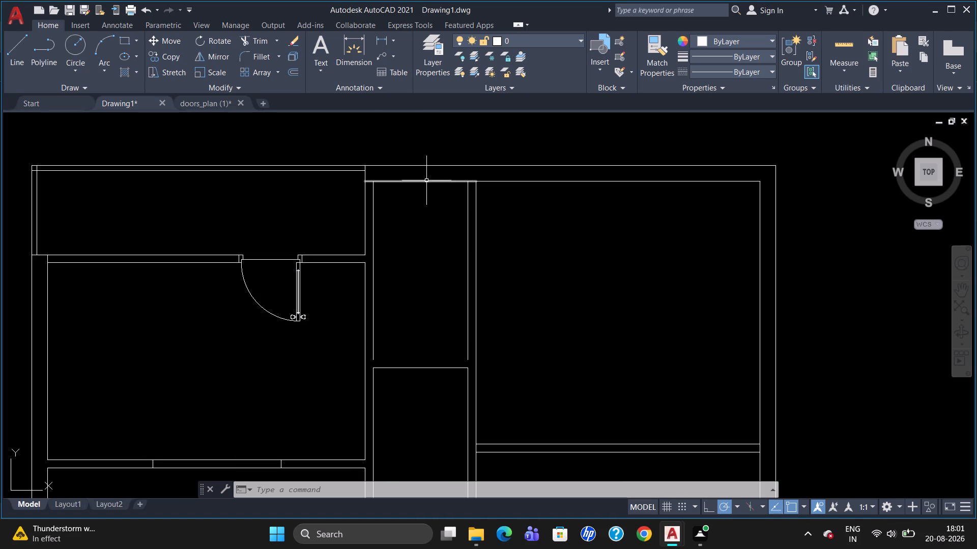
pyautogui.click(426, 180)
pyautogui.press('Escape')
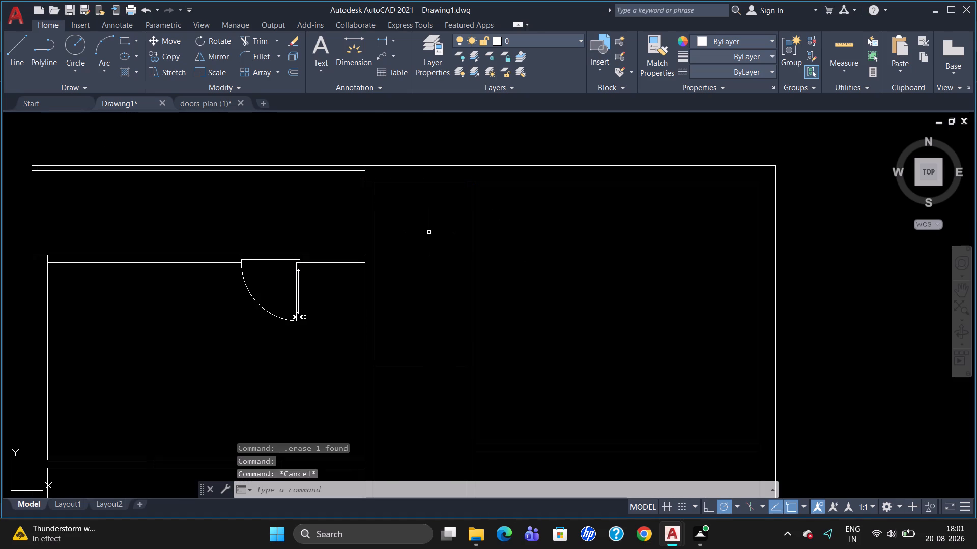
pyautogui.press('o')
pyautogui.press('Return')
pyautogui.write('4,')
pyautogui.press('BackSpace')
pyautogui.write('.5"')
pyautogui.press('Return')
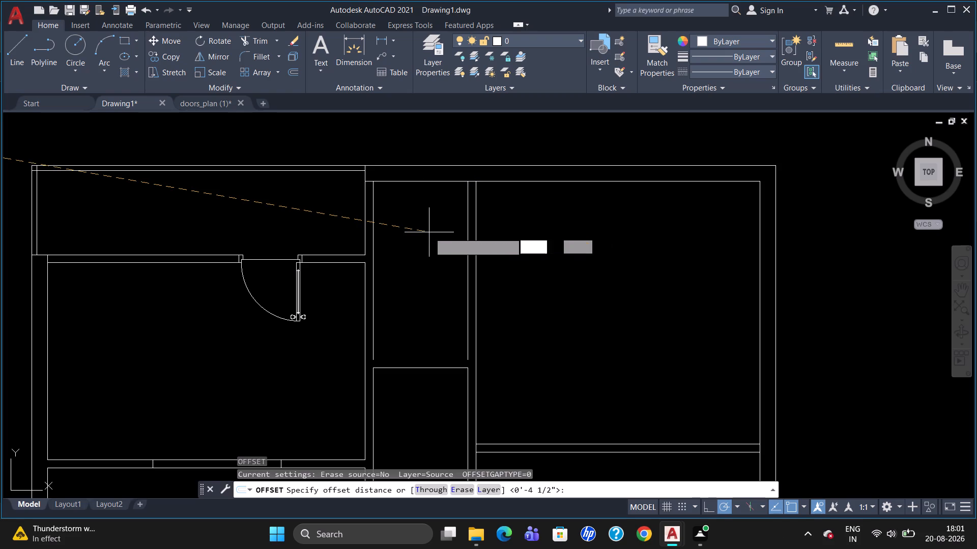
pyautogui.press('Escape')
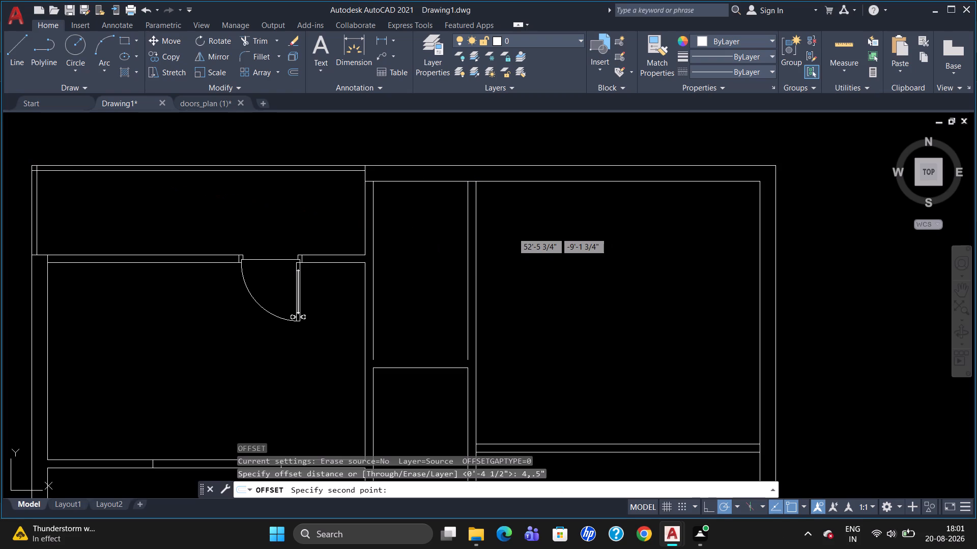
# Offset the top wall's inner line above the central passage 4.5" upward into the wall.
pyautogui.press('o')
pyautogui.press('Return')
pyautogui.write('4.5"')
pyautogui.press('Return')
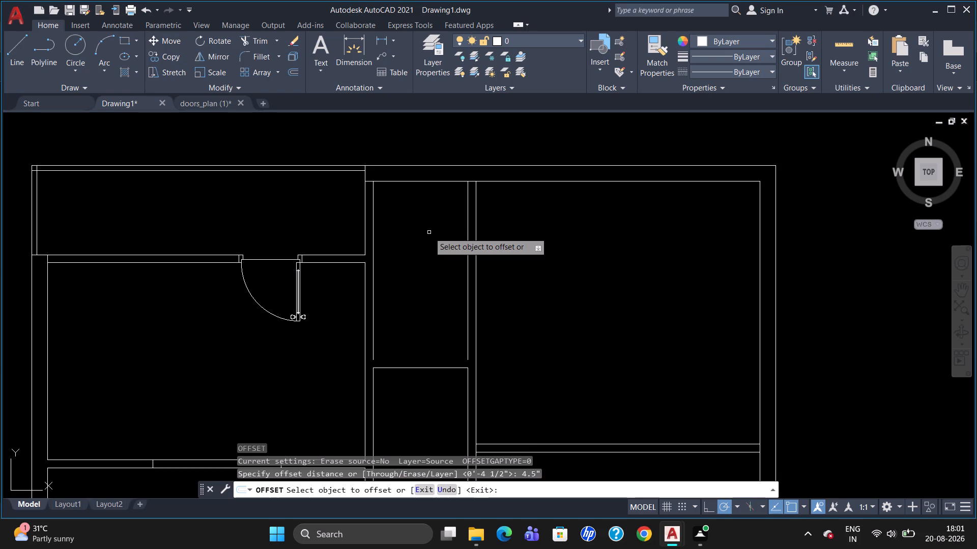
pyautogui.click(430, 182)
pyautogui.click(428, 178)
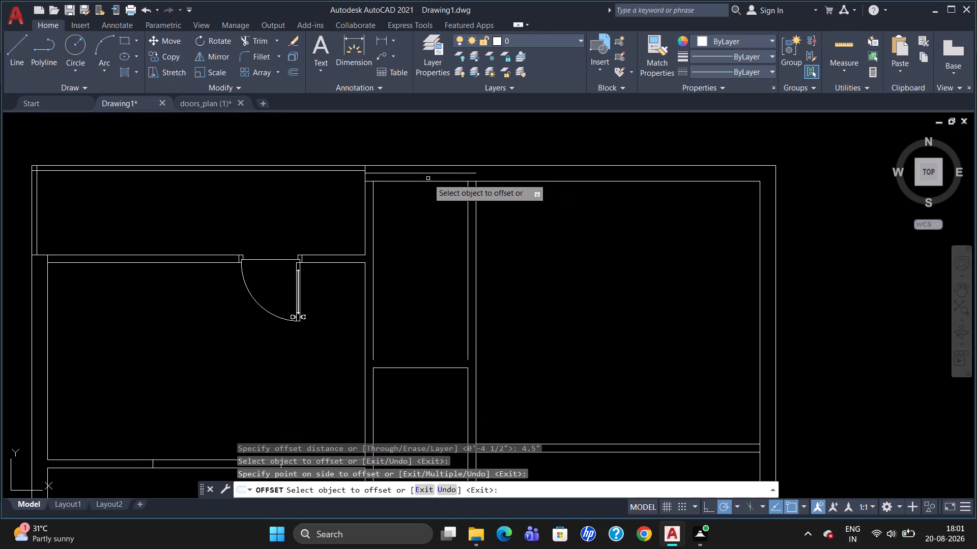
pyautogui.click(428, 178)
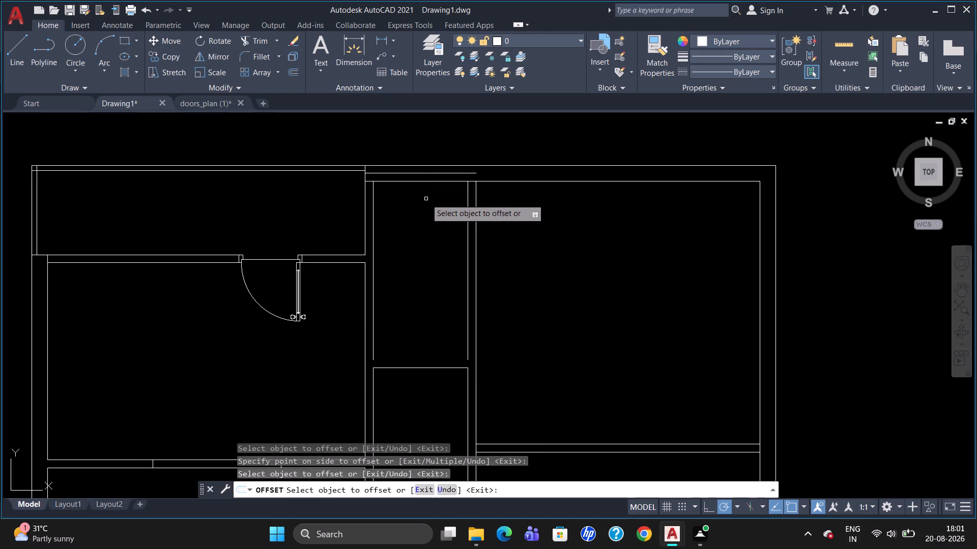
pyautogui.press('Escape')
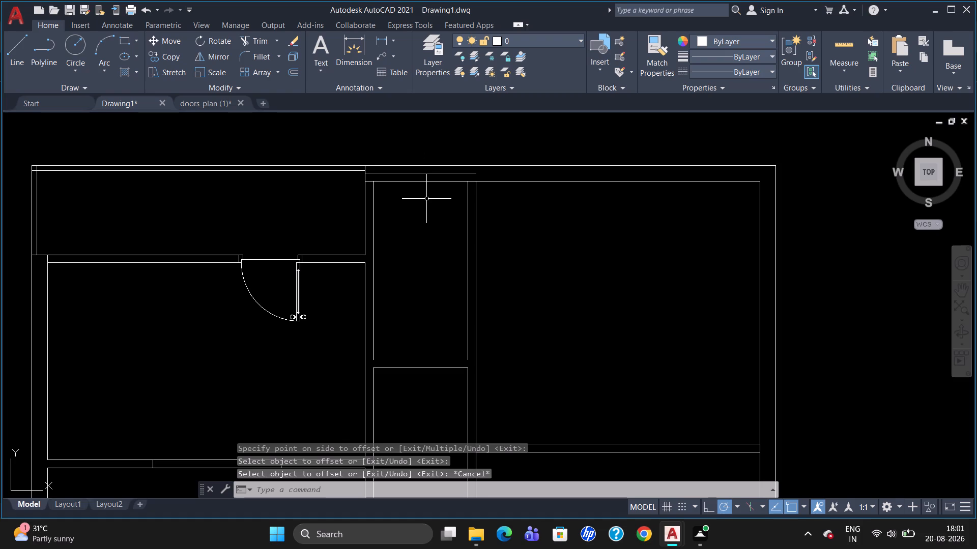
# Trim the top wall's original inner line between the two passage walls.
pyautogui.press('t')
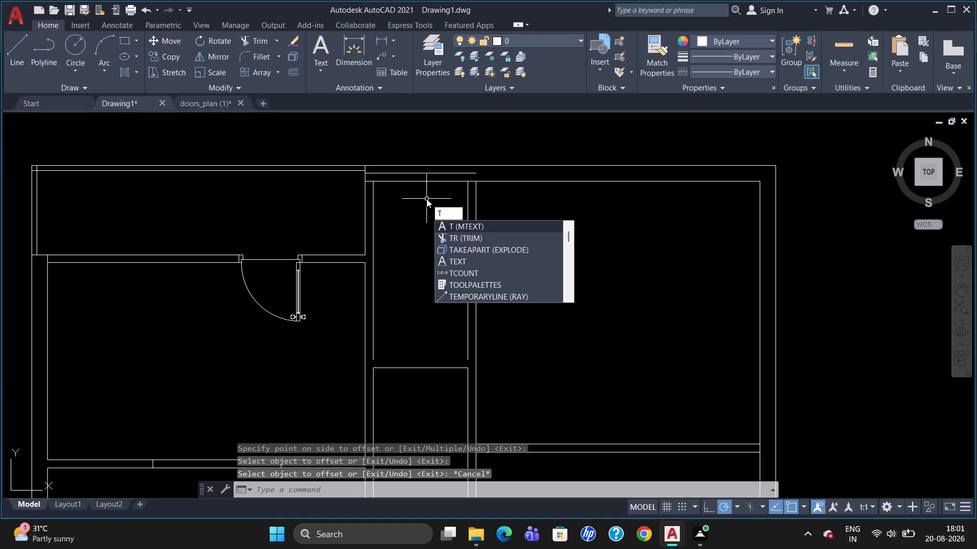
pyautogui.press('r')
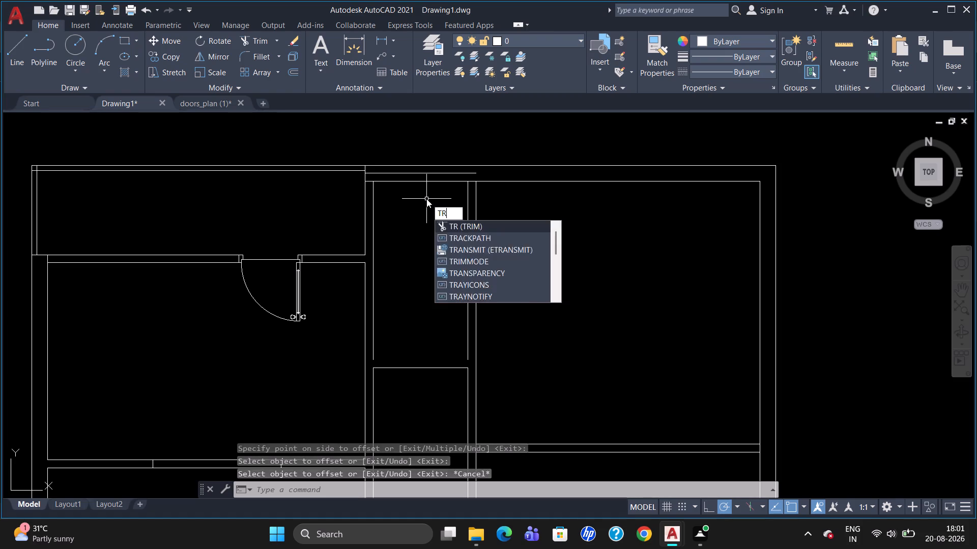
pyautogui.press('Return')
pyautogui.press('Return')
pyautogui.click(423, 181)
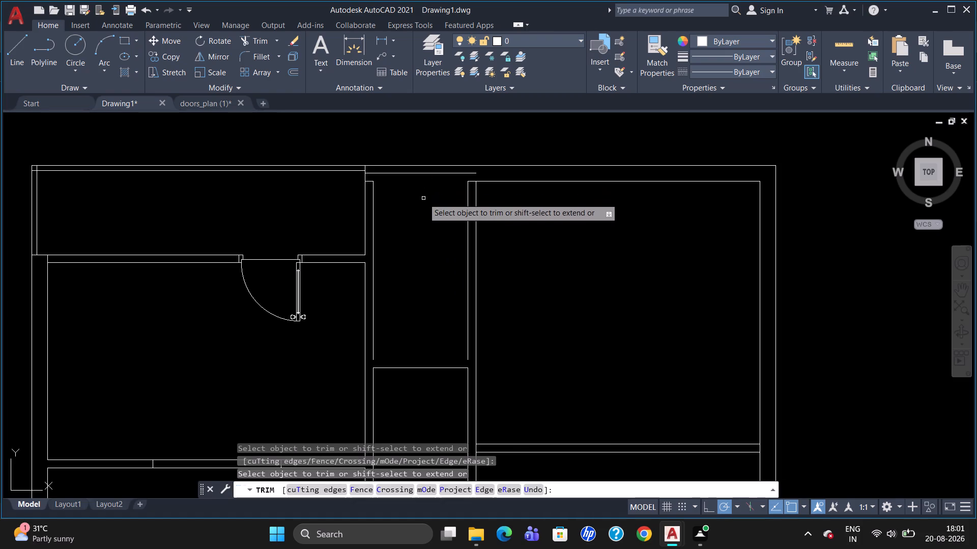
pyautogui.press('Escape')
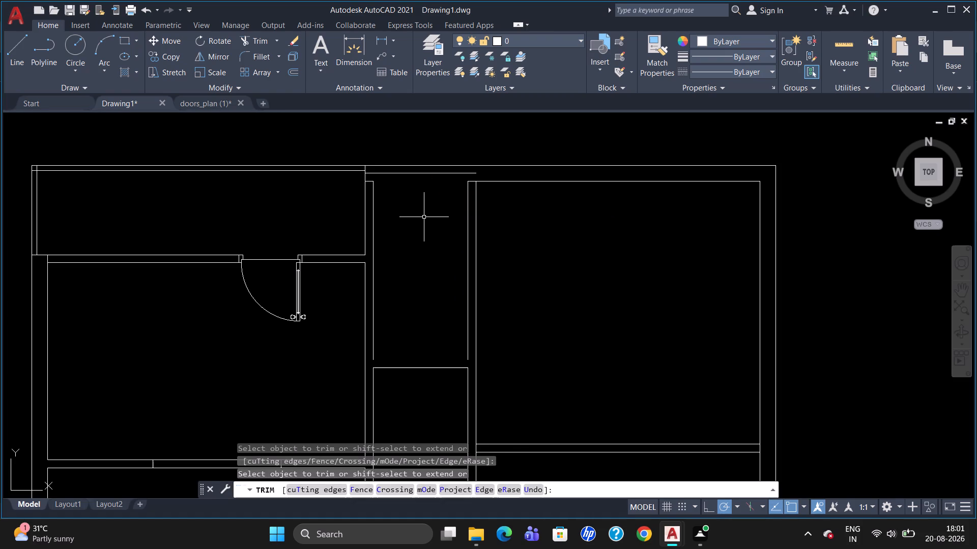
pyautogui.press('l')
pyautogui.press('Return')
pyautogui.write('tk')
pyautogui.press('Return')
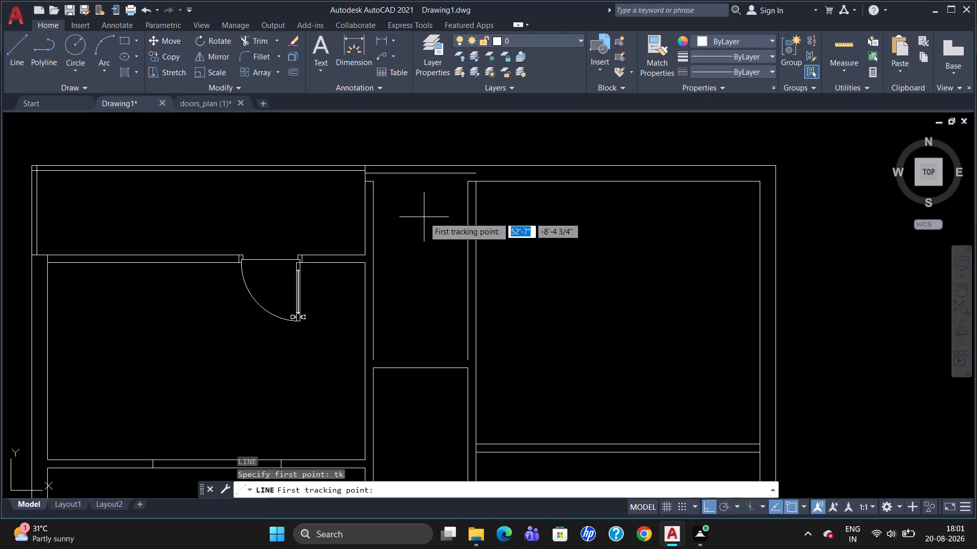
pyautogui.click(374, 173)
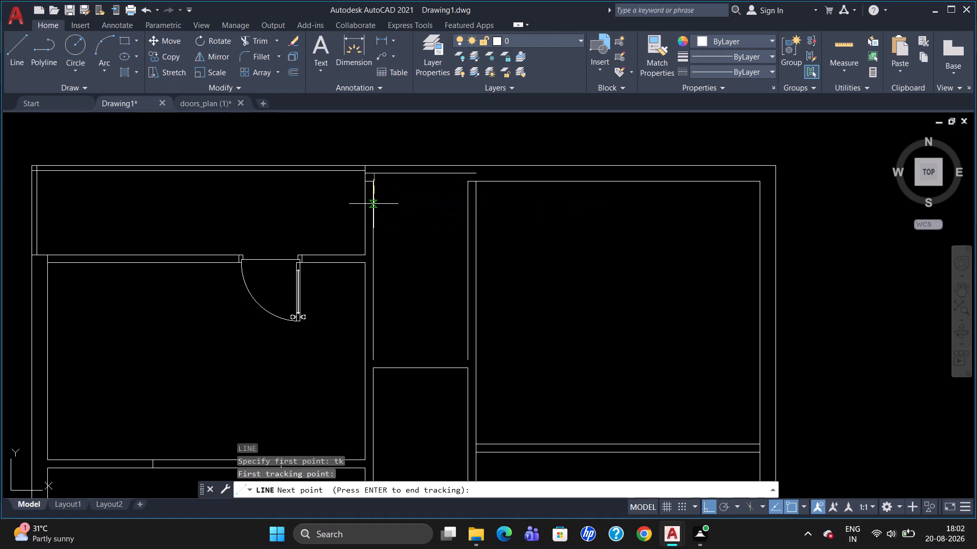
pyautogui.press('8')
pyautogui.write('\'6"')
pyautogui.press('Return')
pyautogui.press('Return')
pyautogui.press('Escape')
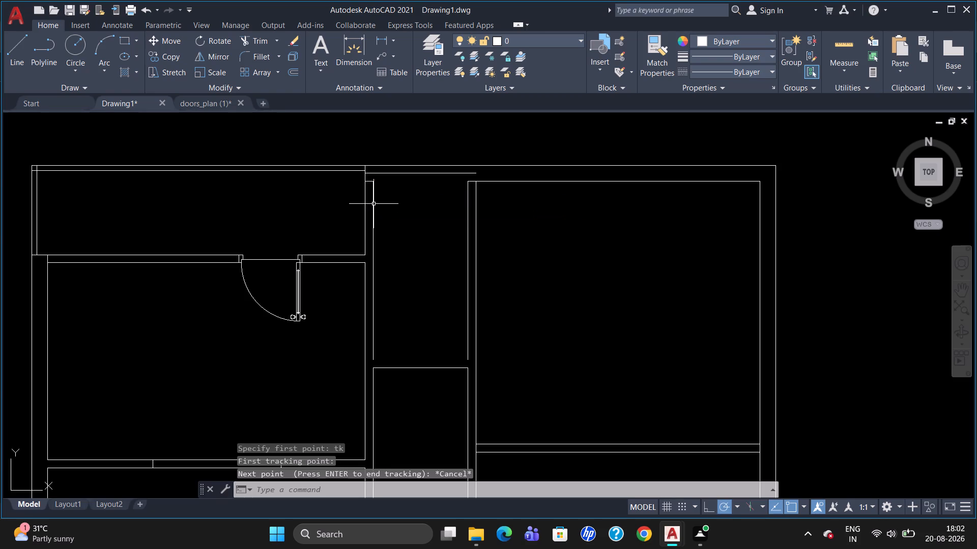
# Draw a horizontal line across the central passage, tracked 8'6" down from the offset line in the top wall.
pyautogui.press('l')
pyautogui.press('Return')
pyautogui.write('tk')
pyautogui.press('Return')
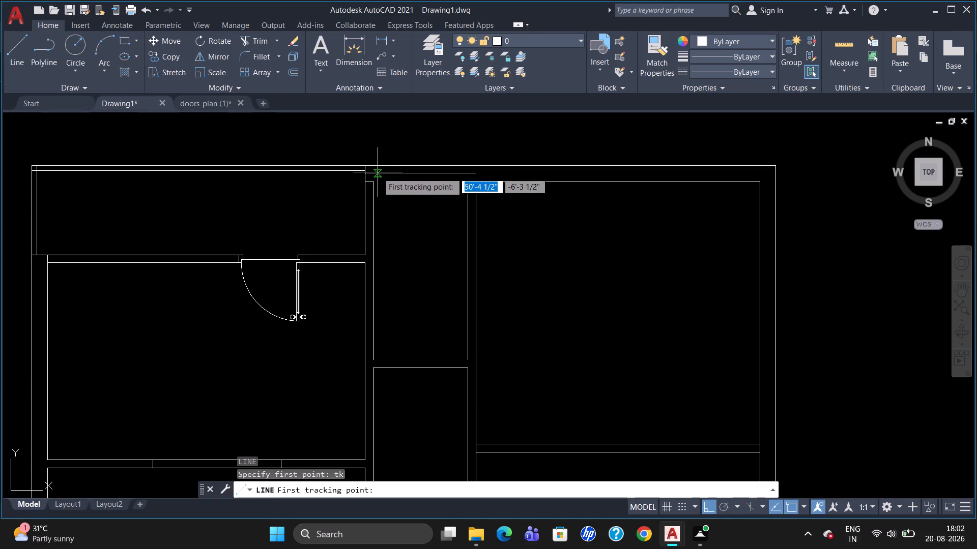
pyautogui.moveTo(372, 171); pyautogui.dragTo(373, 172)
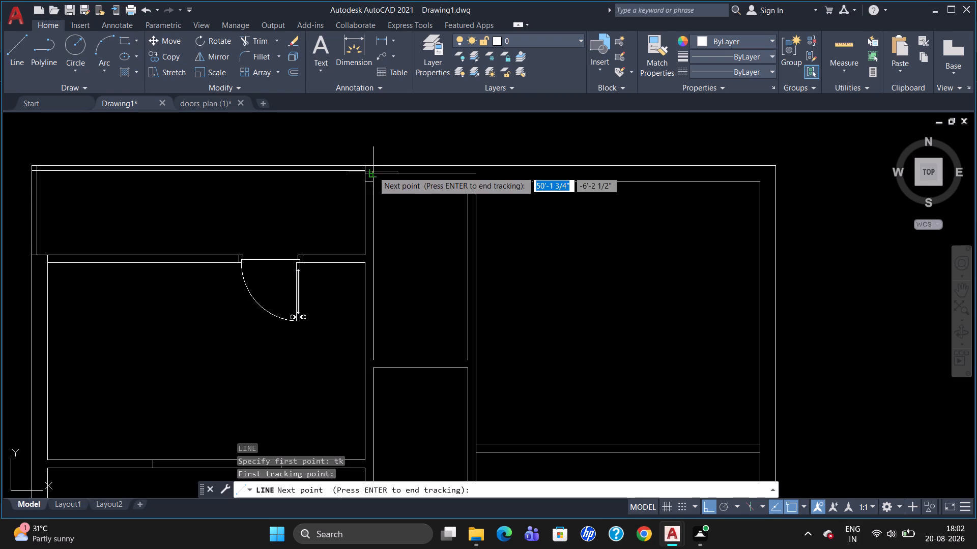
pyautogui.moveTo(373, 172); pyautogui.dragTo(373, 176)
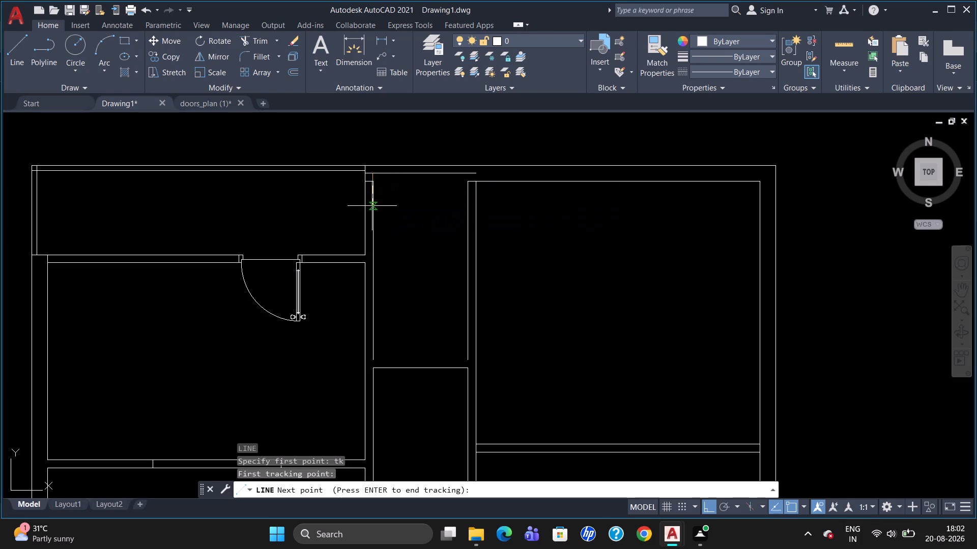
pyautogui.write('8\'6"')
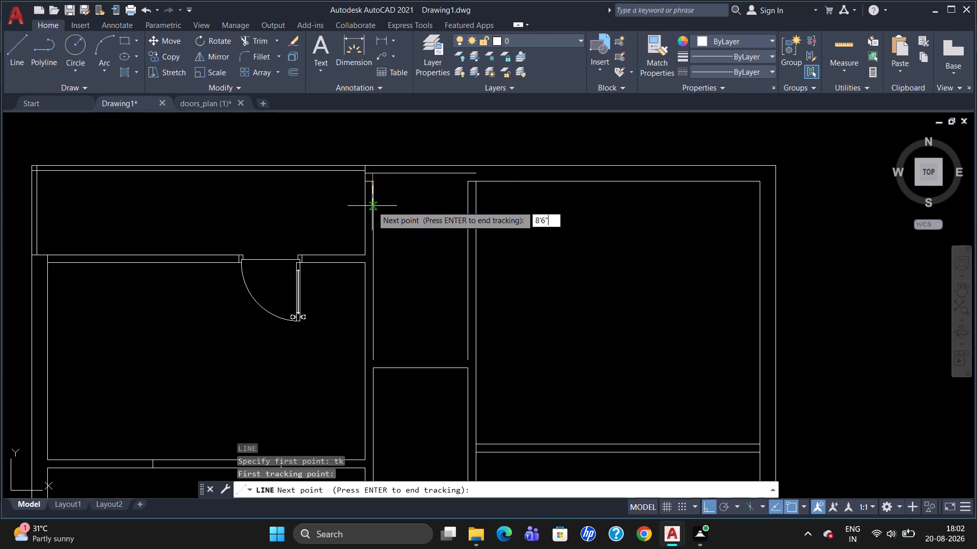
pyautogui.press('Return')
pyautogui.press('Return')
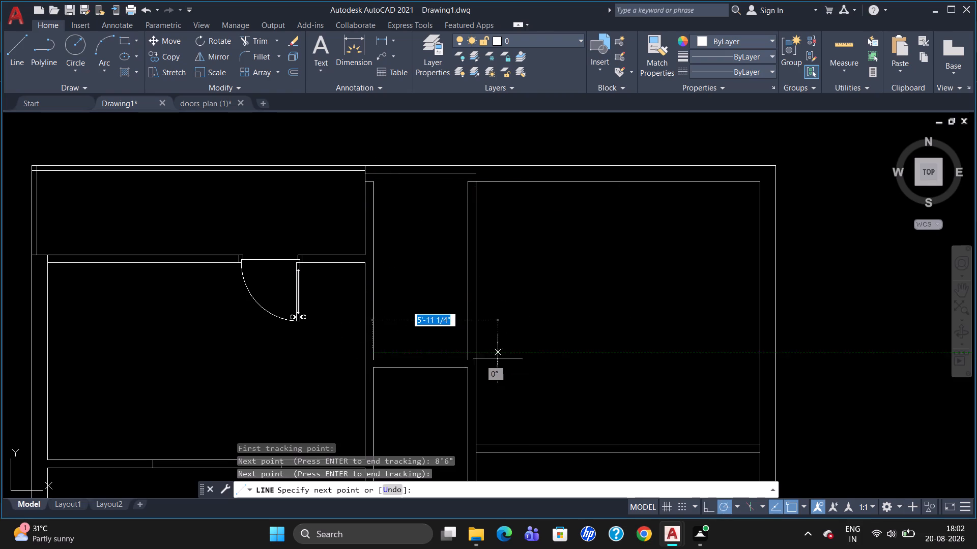
pyautogui.click(469, 350)
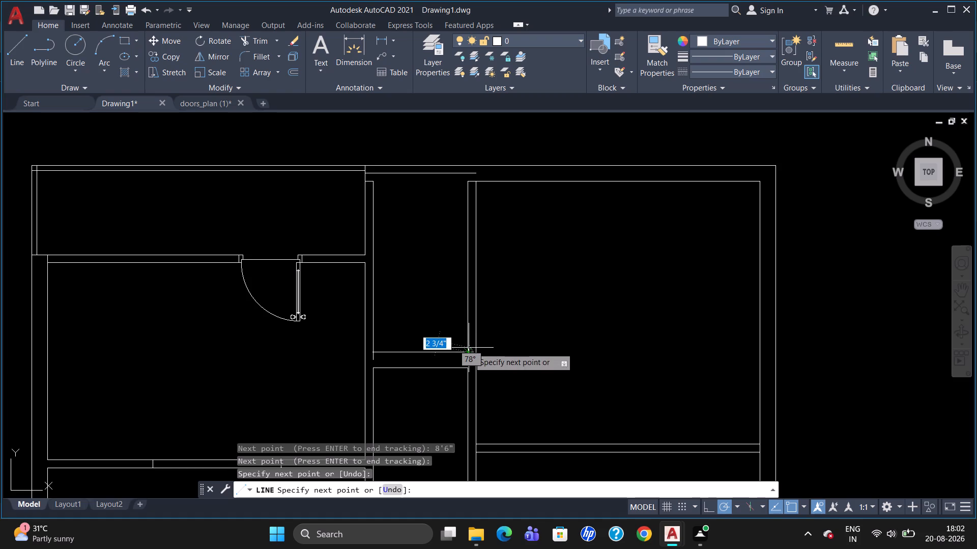
pyautogui.press('Escape')
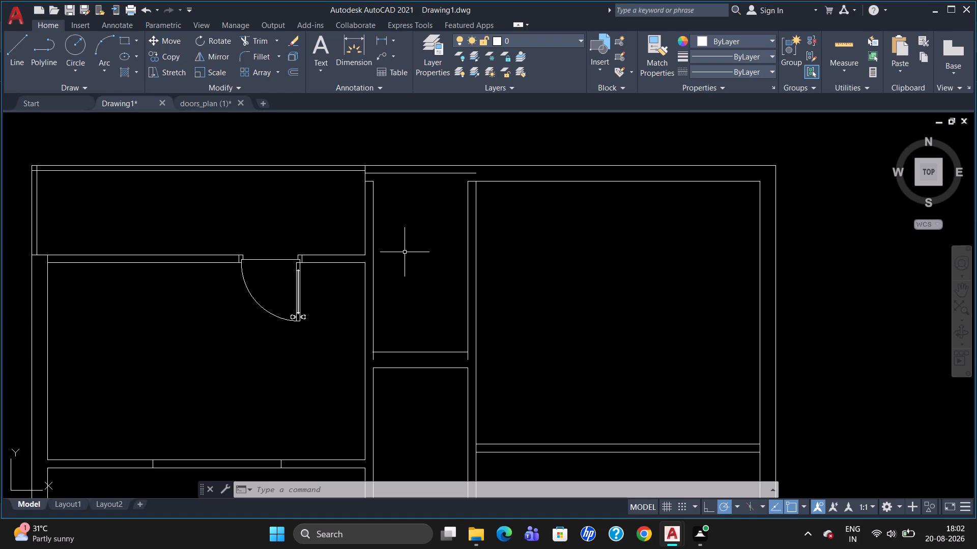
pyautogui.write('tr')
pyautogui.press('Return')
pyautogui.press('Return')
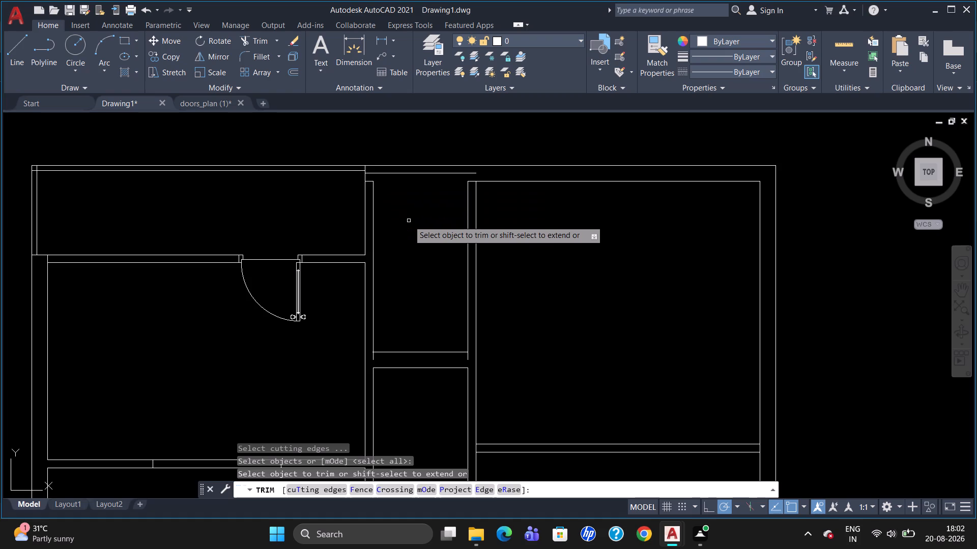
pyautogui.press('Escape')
# Draw a horizontal line about 4'6" long across the central passage between the upper ends of its side walls.
pyautogui.press('l')
pyautogui.press('Return')
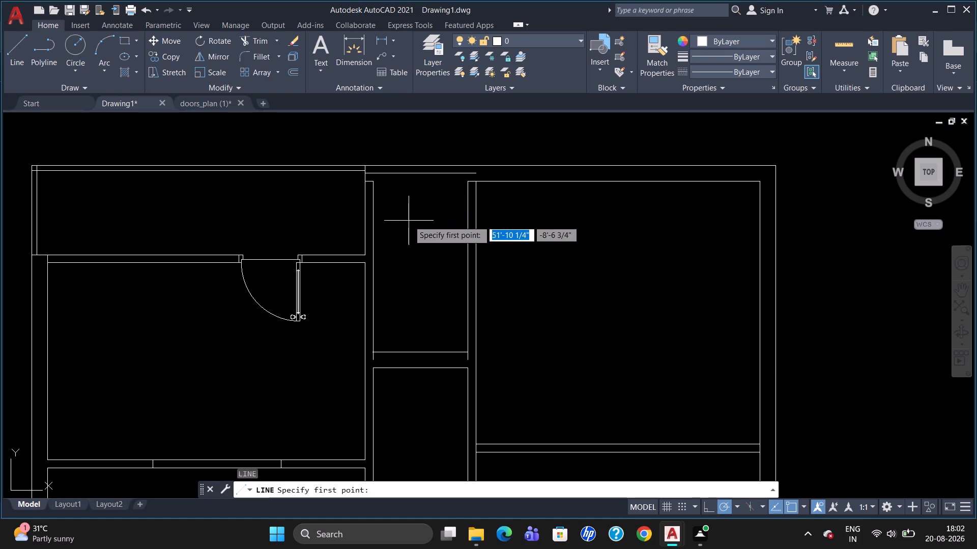
pyautogui.click(371, 183)
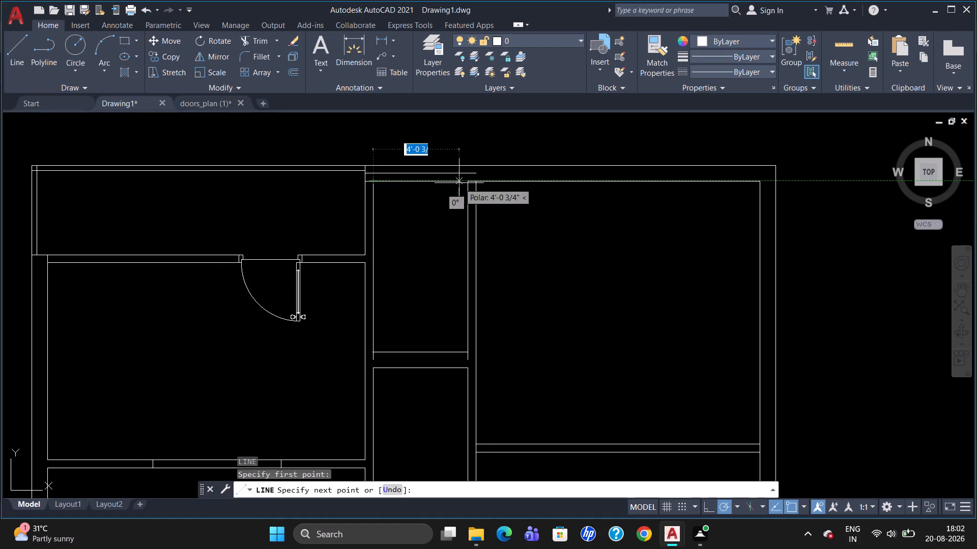
pyautogui.click(467, 178)
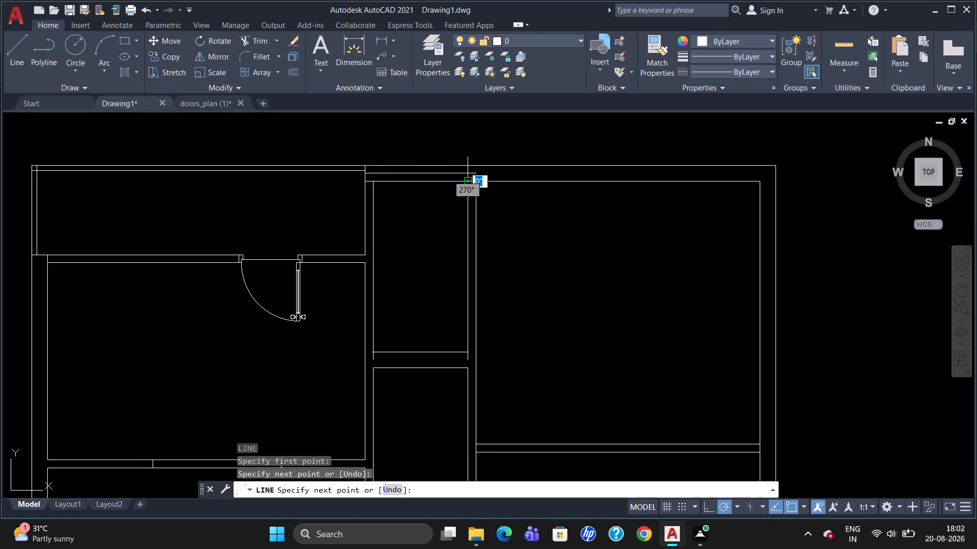
pyautogui.press('Escape')
# Delete the short leftover piece of the top wall's inner line across the passage's left wall.
pyautogui.write('tr')
pyautogui.press('Return')
pyautogui.press('Return')
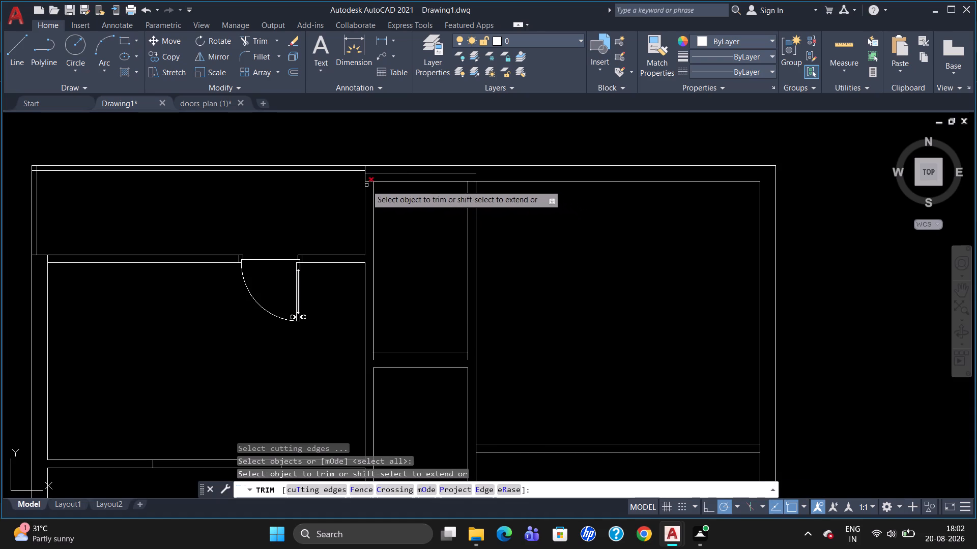
pyautogui.doubleClick(369, 182)
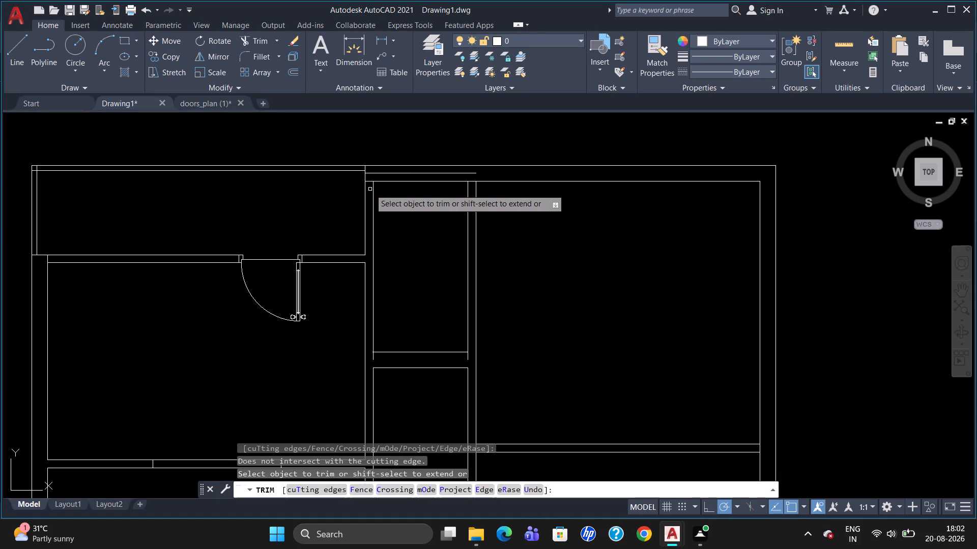
pyautogui.press('Escape')
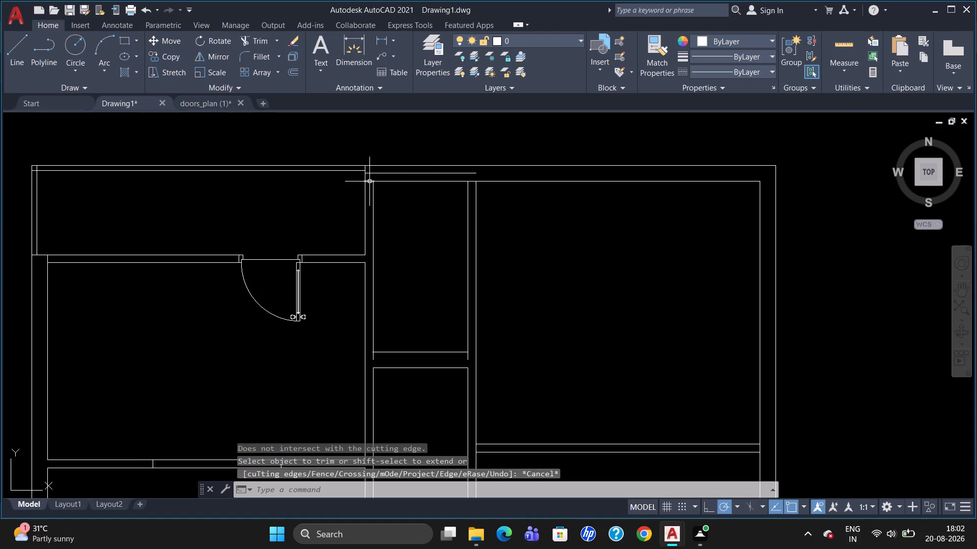
pyautogui.click(369, 181)
pyautogui.press('Delete')
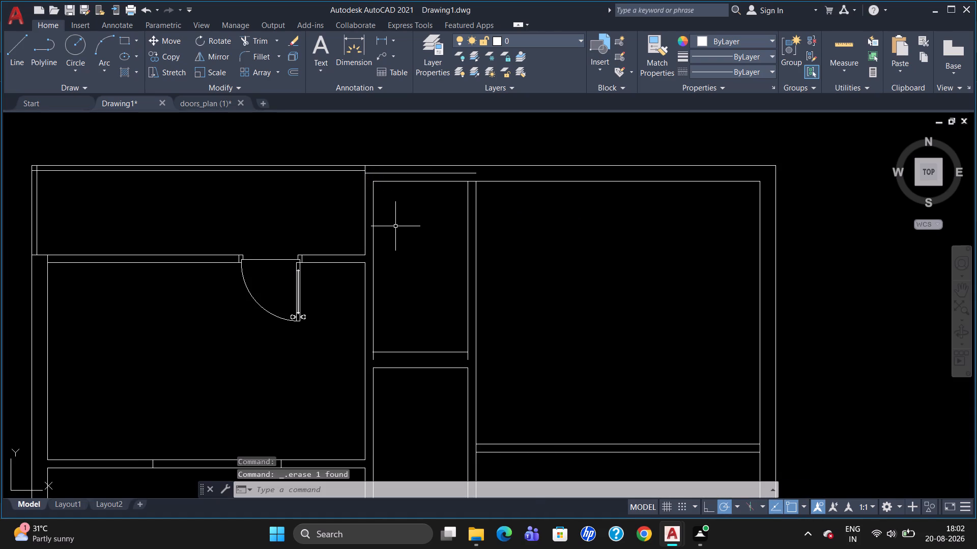
# Extend the inner face of the passage's right wall up to the offset line in the top wall.
pyautogui.scroll(1, 479, 192)
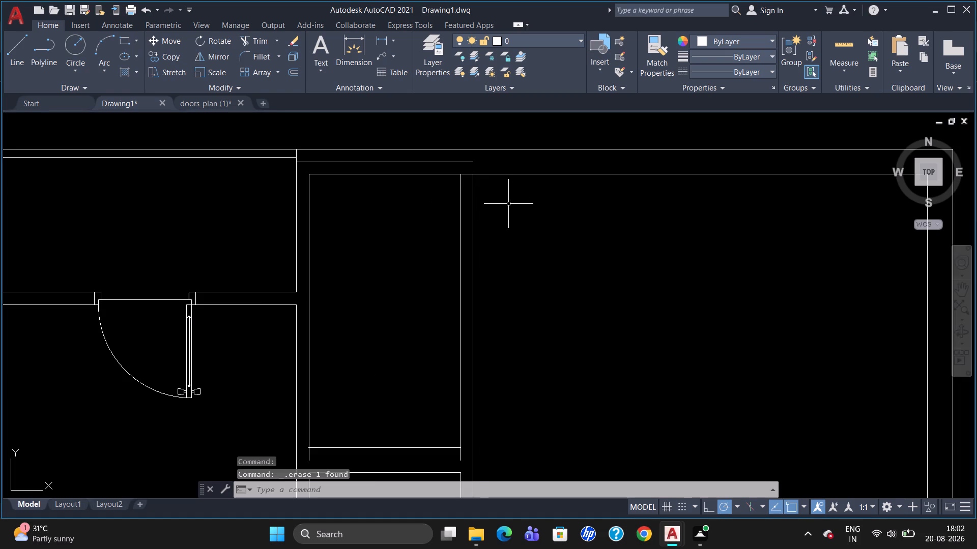
pyautogui.write('ex')
pyautogui.press('Return')
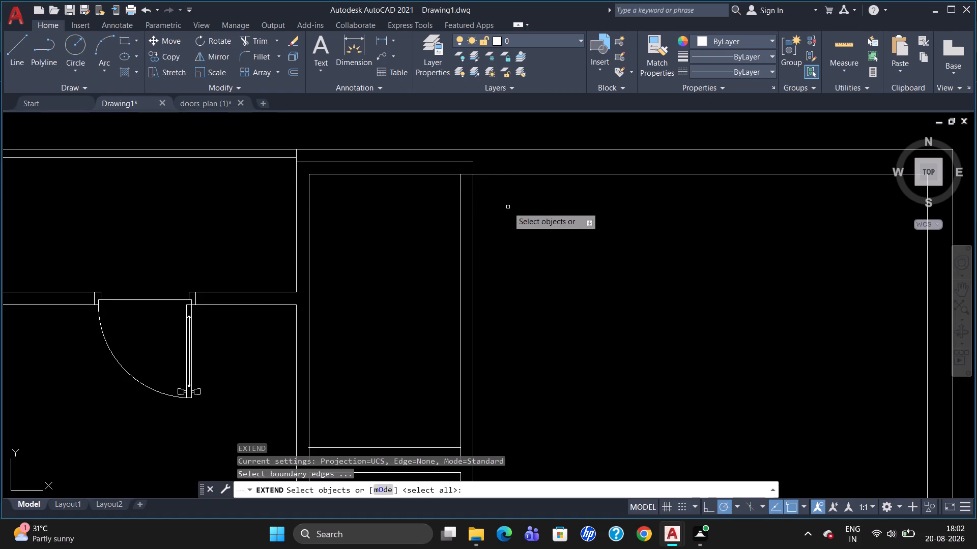
pyautogui.click(433, 162)
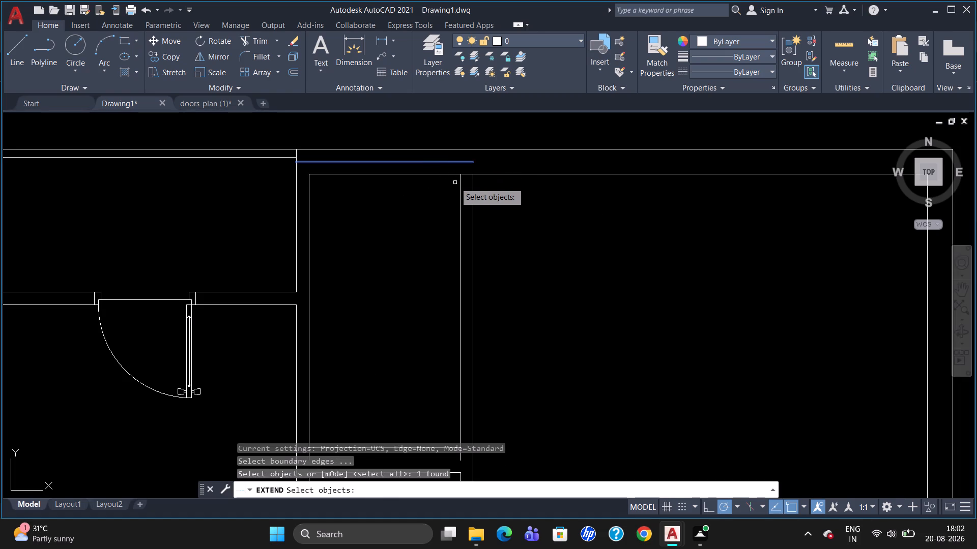
pyautogui.press('Return')
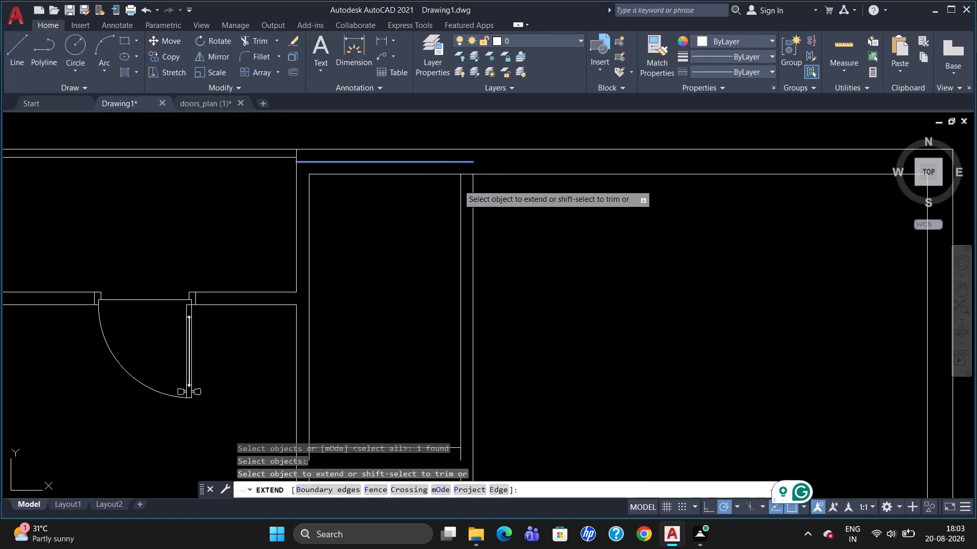
pyautogui.click(462, 195)
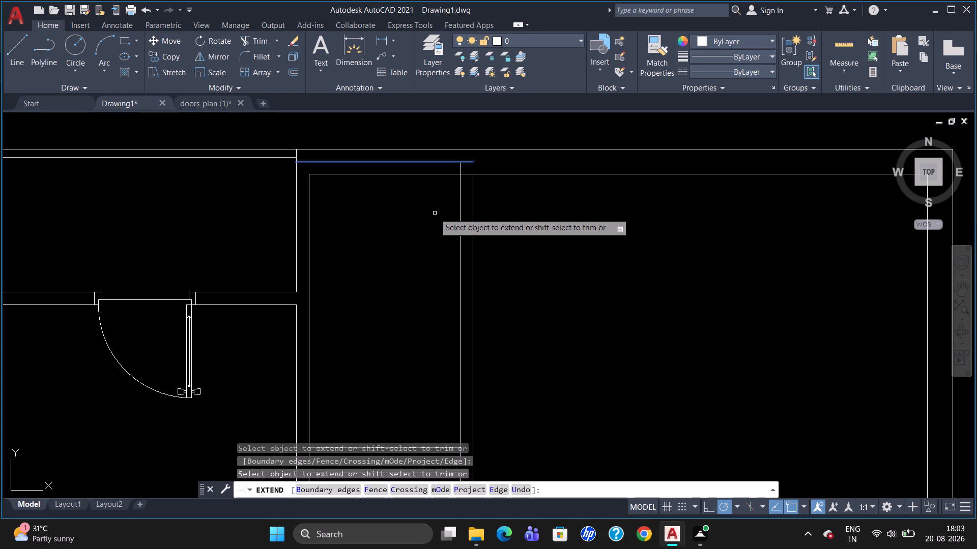
pyautogui.press('Escape')
# Trim the offset line's overhang beyond the inner face of the passage's right wall.
pyautogui.write('tr')
pyautogui.press('Return')
pyautogui.press('Return')
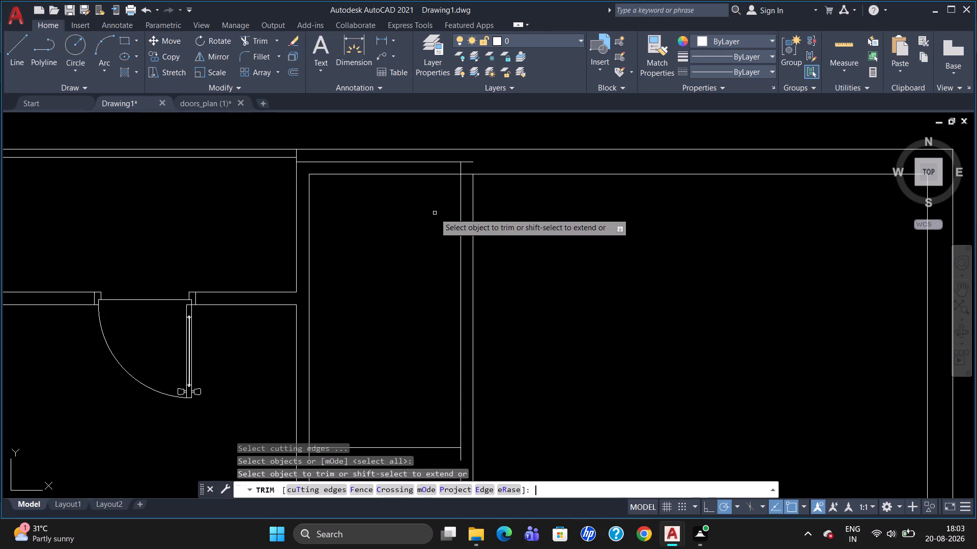
pyautogui.click(467, 174)
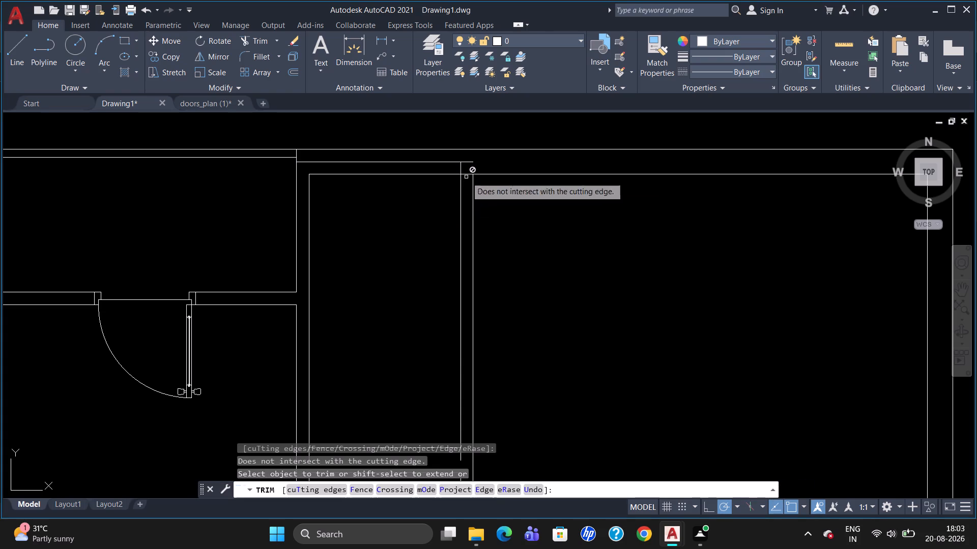
pyautogui.click(468, 161)
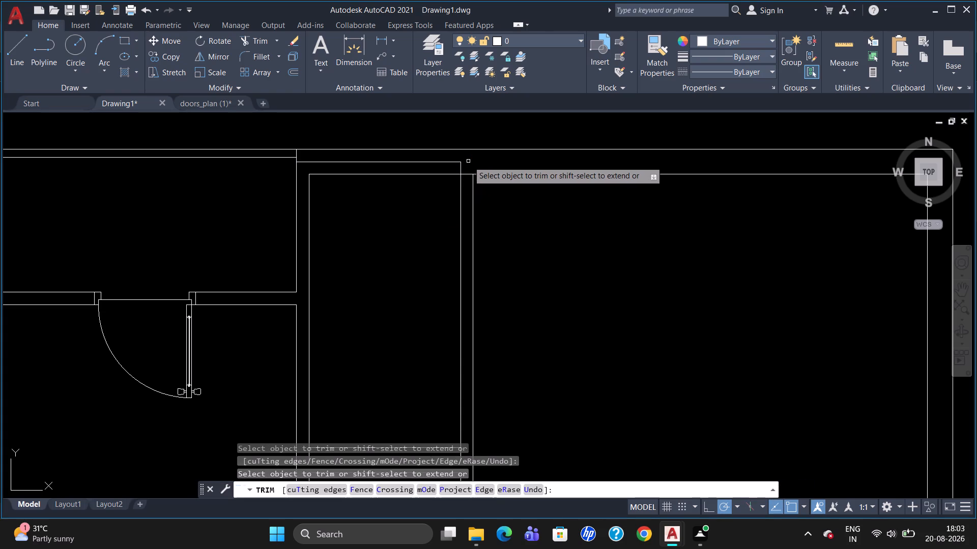
pyautogui.press('Escape')
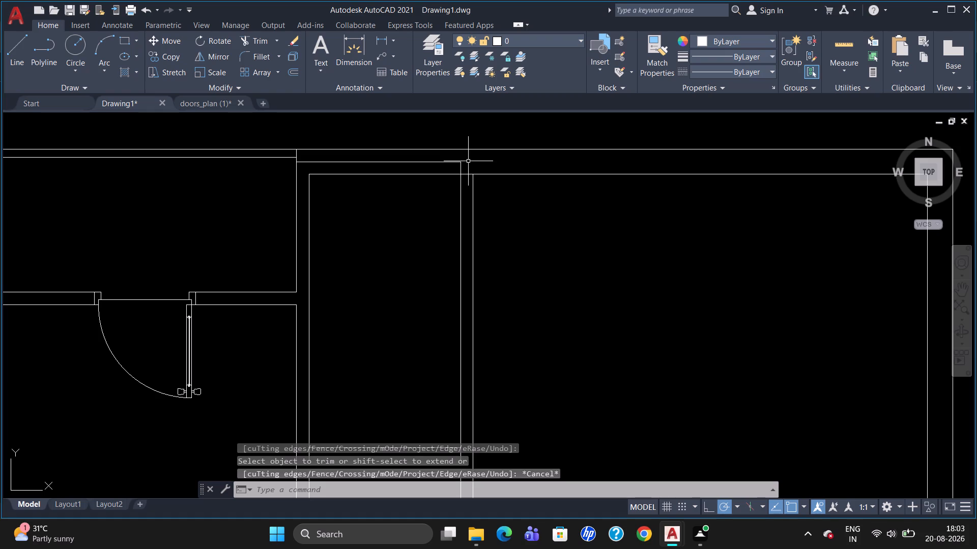
# Delete the short line crossing the passage's right wall at the top wall's inner face.
pyautogui.click(467, 174)
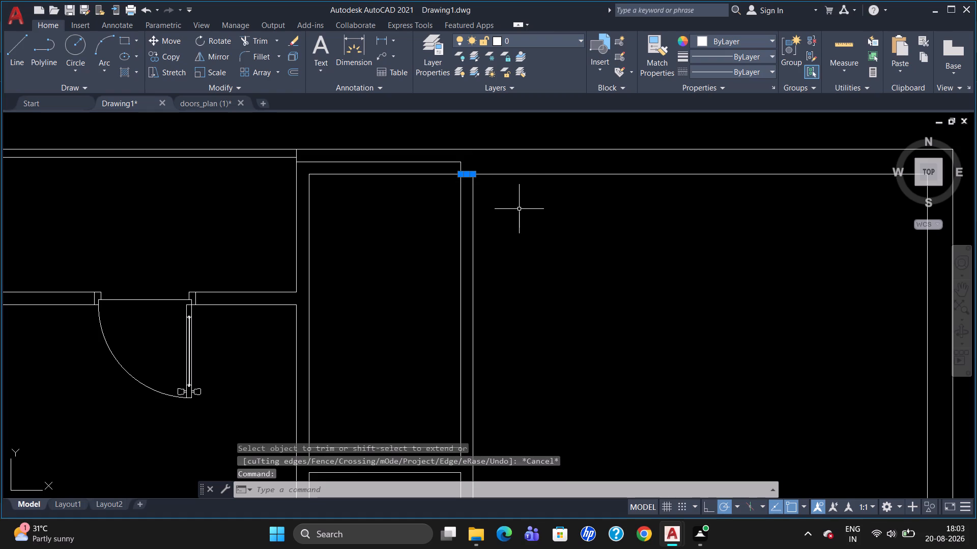
pyautogui.press('Delete')
# Measure the width and height of the compartment at the top of the central passage.
pyautogui.scroll(-1, 522, 203)
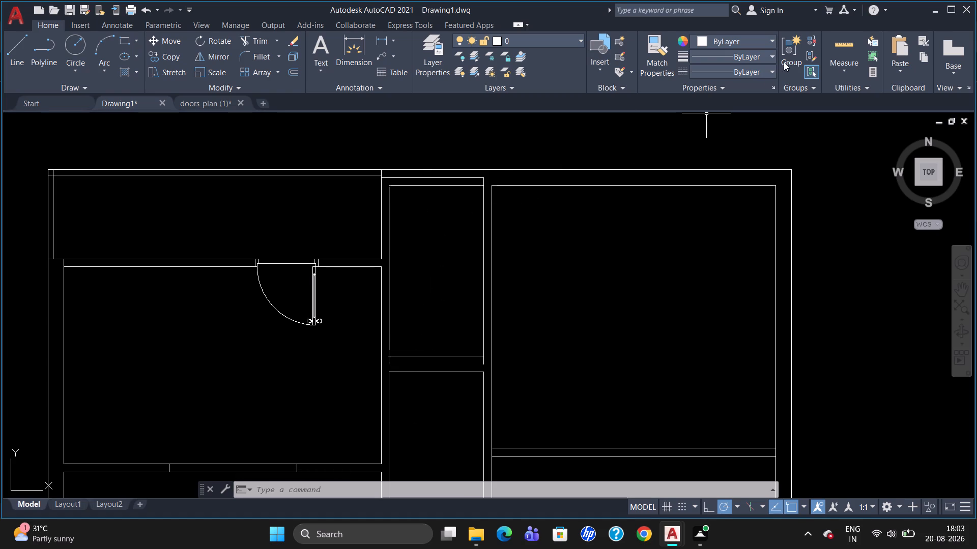
pyautogui.click(842, 63)
pyautogui.click(844, 90)
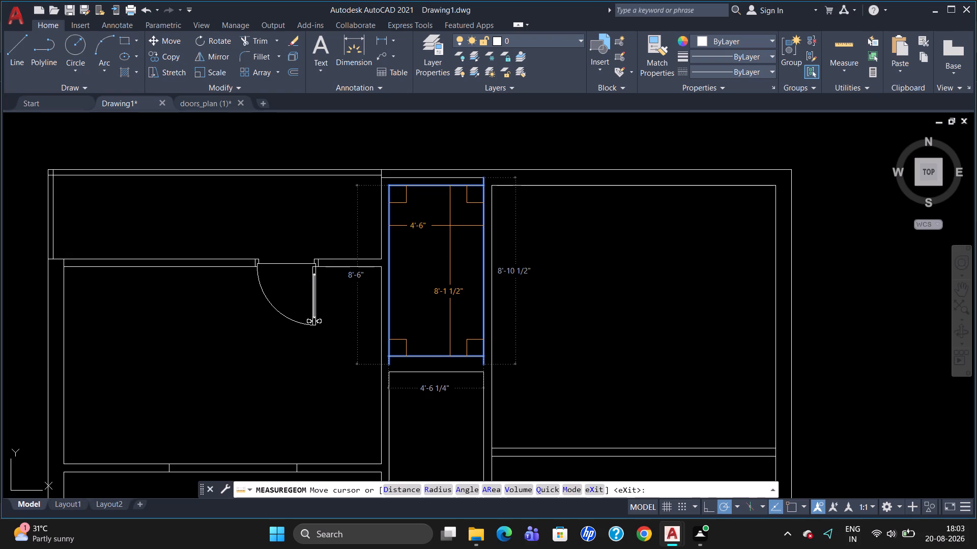
pyautogui.press('Escape')
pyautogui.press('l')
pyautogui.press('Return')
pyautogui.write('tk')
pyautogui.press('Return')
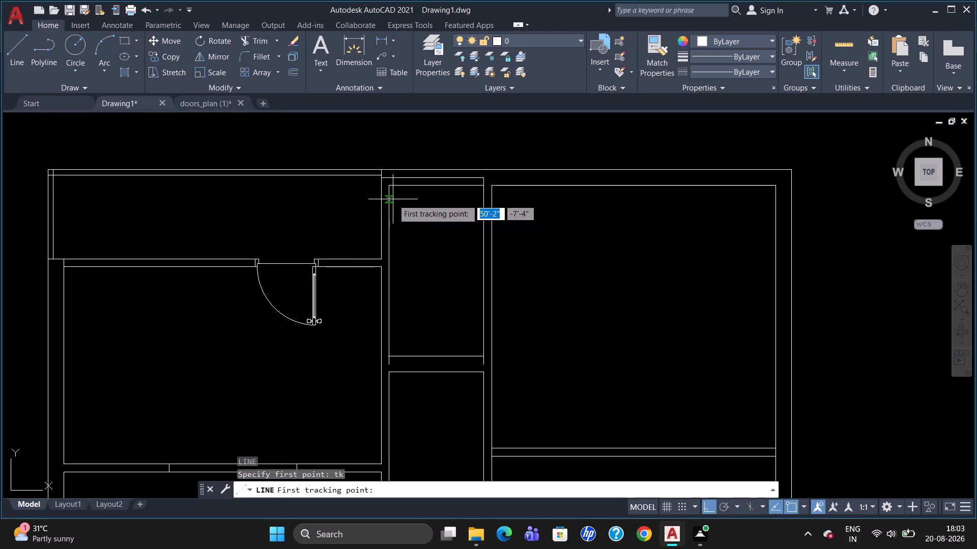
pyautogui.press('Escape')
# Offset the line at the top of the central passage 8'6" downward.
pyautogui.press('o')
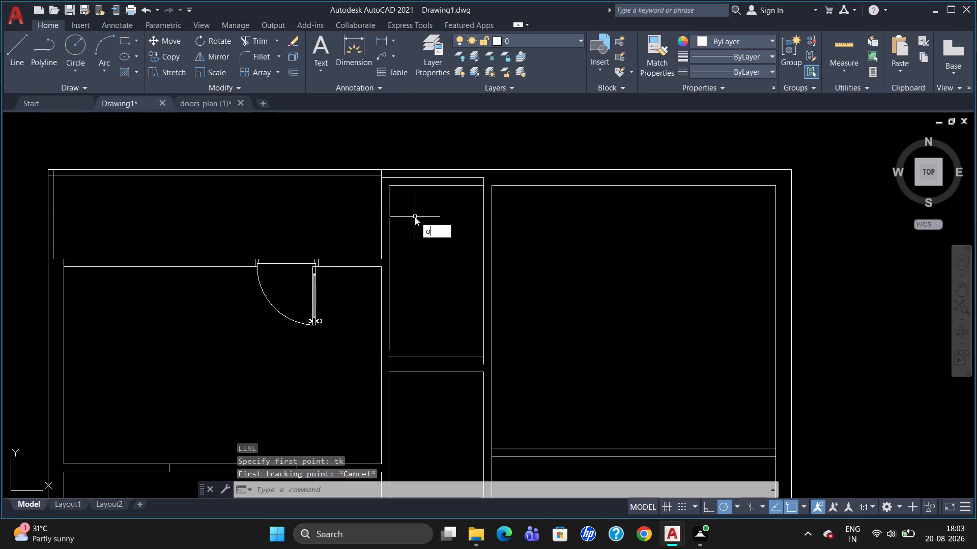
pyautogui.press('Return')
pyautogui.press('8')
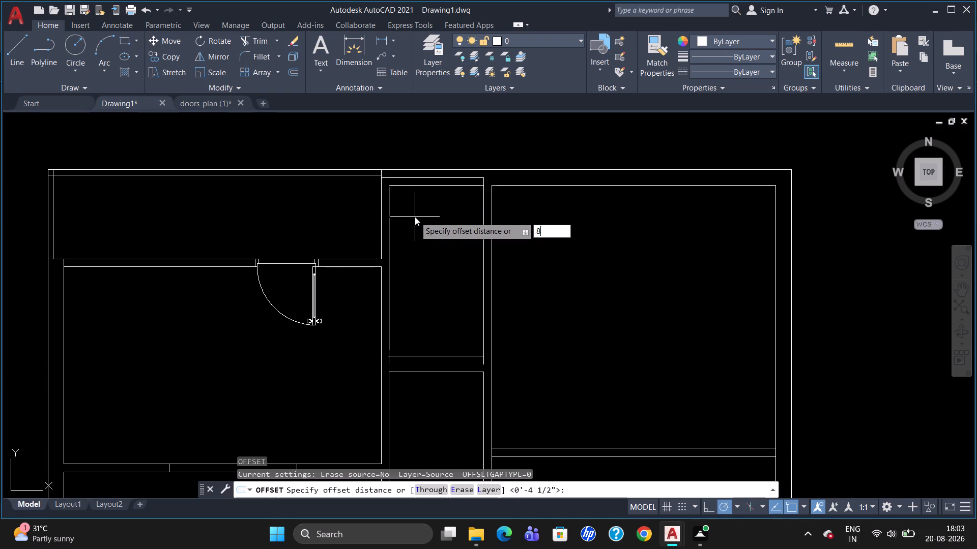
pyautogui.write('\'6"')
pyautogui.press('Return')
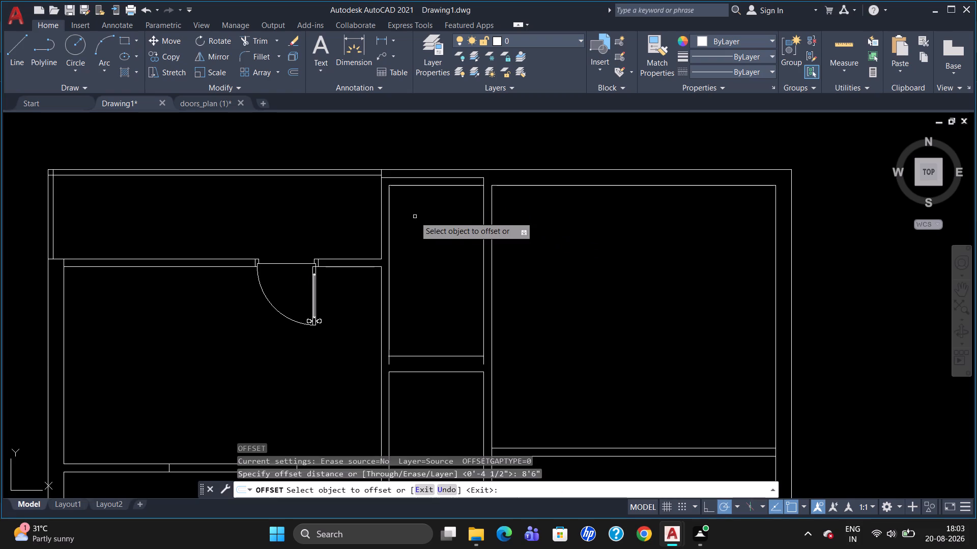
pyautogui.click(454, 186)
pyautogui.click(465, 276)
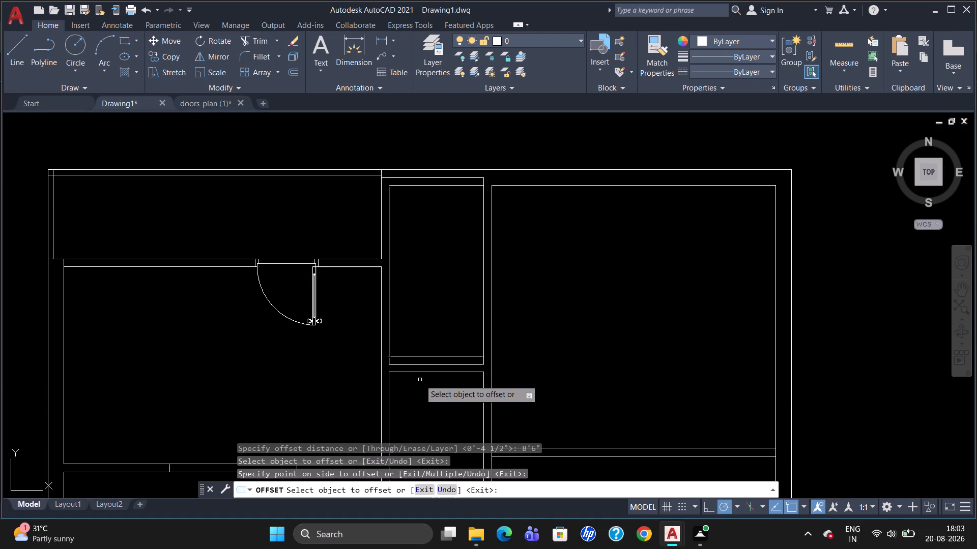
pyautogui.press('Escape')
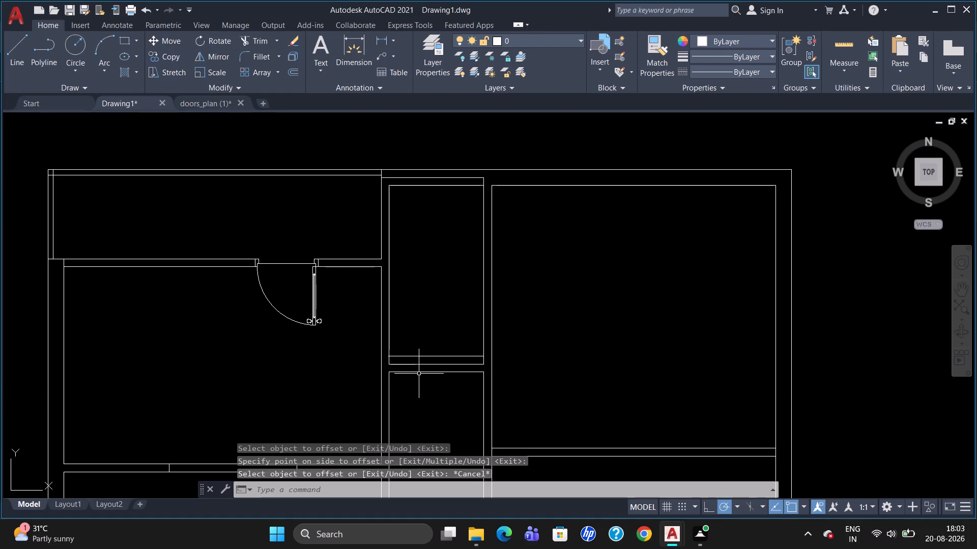
# Delete the lowest horizontal line of the central passage partition, at the top of the lower passage walls.
pyautogui.click(419, 373)
pyautogui.press('Delete')
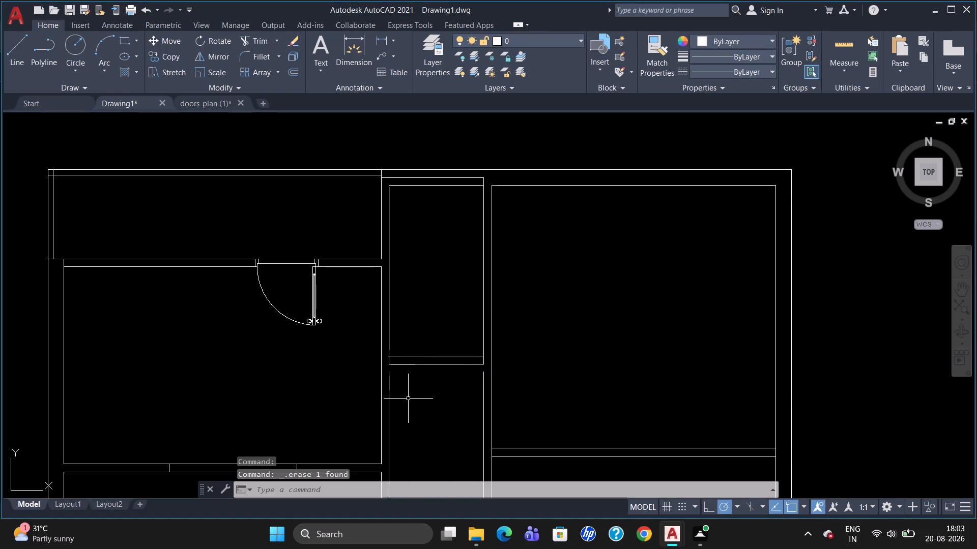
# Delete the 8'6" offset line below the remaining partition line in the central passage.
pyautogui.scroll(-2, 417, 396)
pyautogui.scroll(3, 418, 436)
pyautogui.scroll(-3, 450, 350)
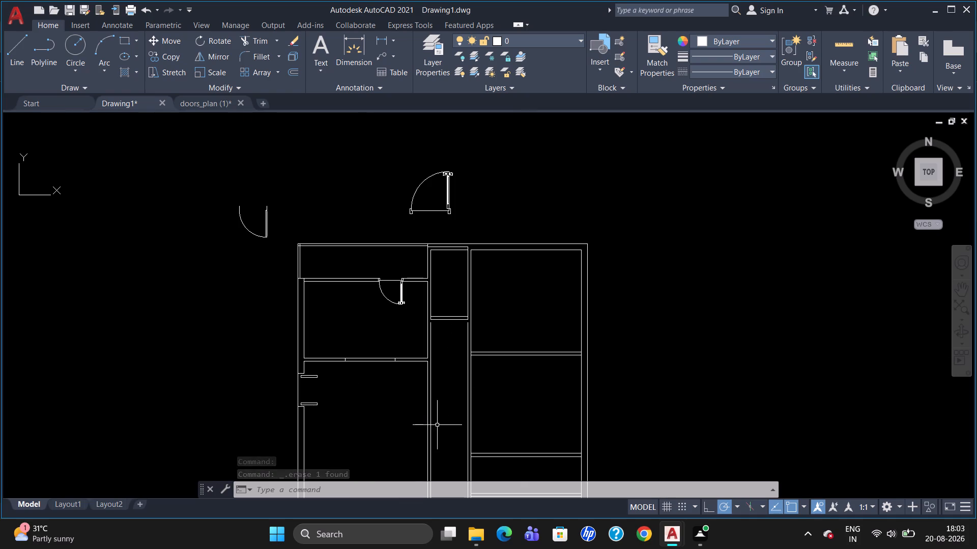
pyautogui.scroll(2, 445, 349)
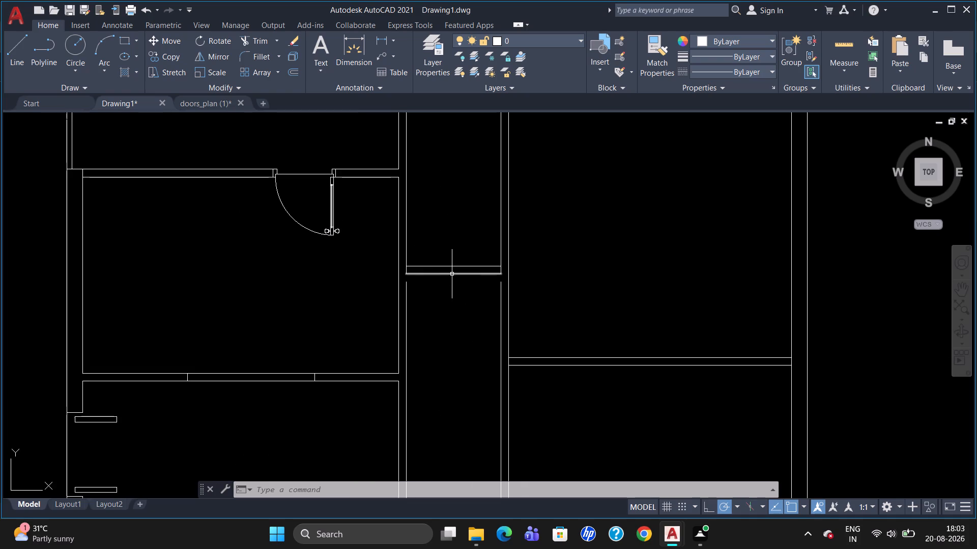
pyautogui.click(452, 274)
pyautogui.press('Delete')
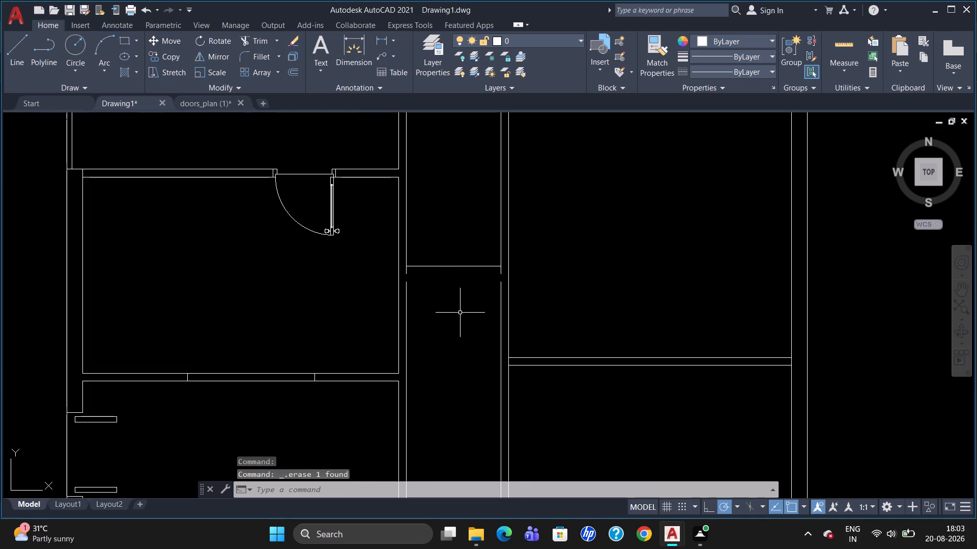
# Offset the remaining partition line across the central passage 4.5" downward.
pyautogui.press('o')
pyautogui.press('Return')
pyautogui.write('4.5"')
pyautogui.press('Return')
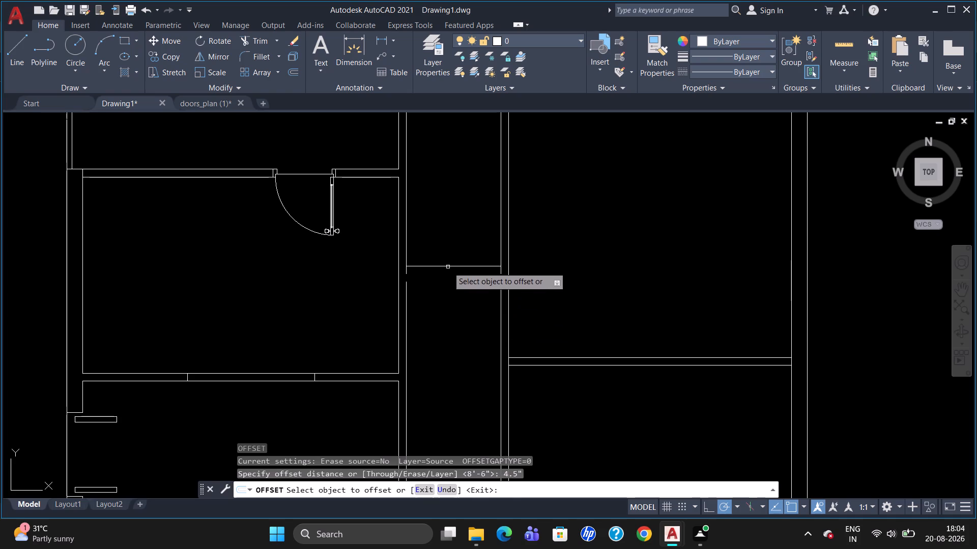
pyautogui.click(448, 267)
pyautogui.click(452, 280)
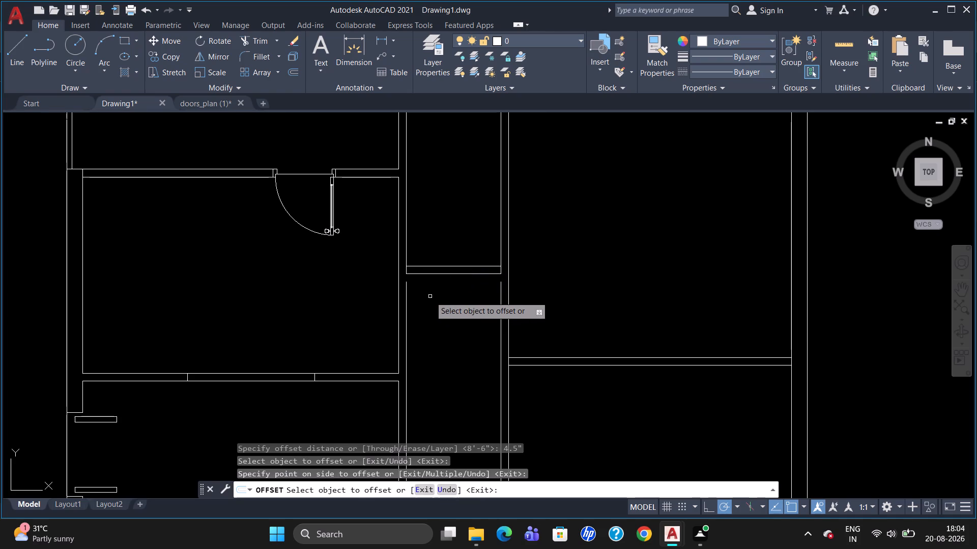
pyautogui.press('Escape')
# Extend both inner wall lines of the lower central passage up to the lower partition line.
pyautogui.write('ex')
pyautogui.press('Return')
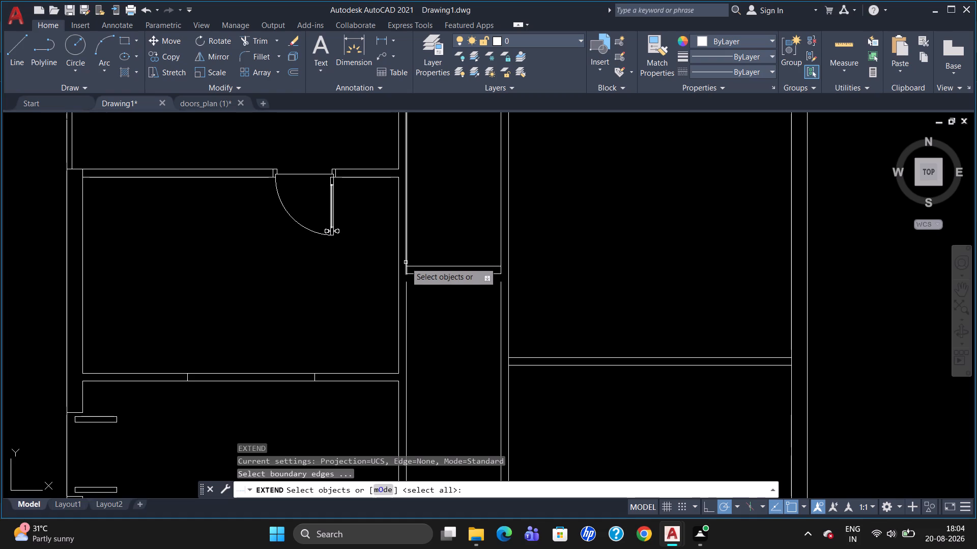
pyautogui.click(418, 274)
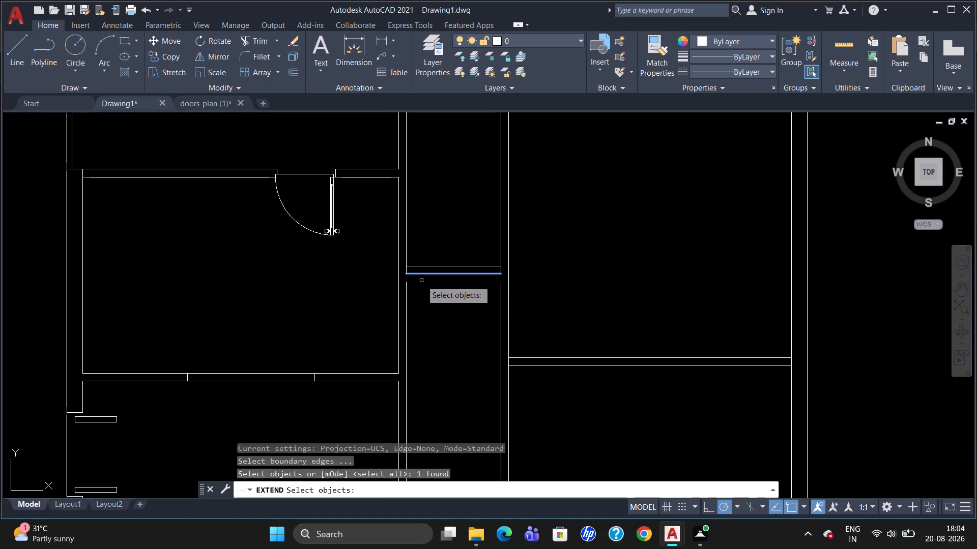
pyautogui.press('Return')
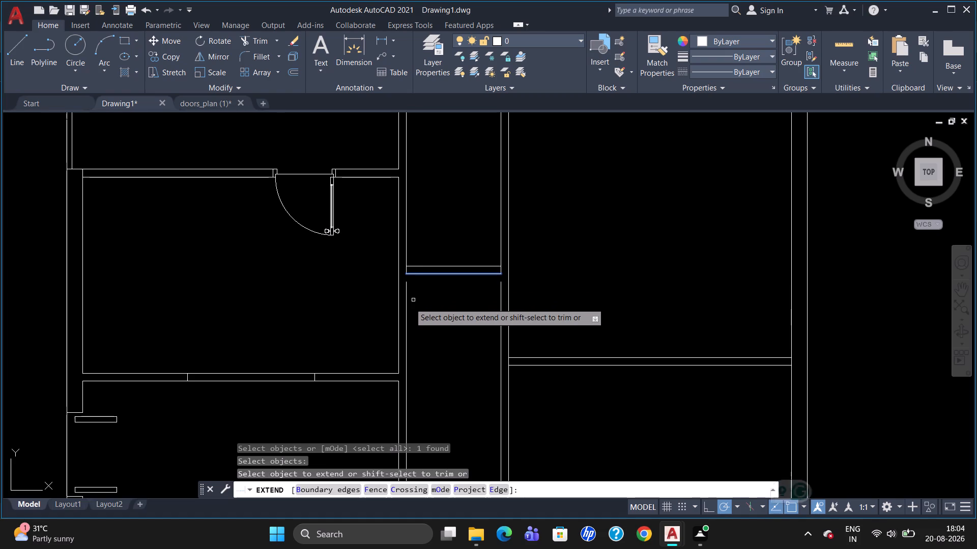
pyautogui.click(408, 304)
pyautogui.click(501, 306)
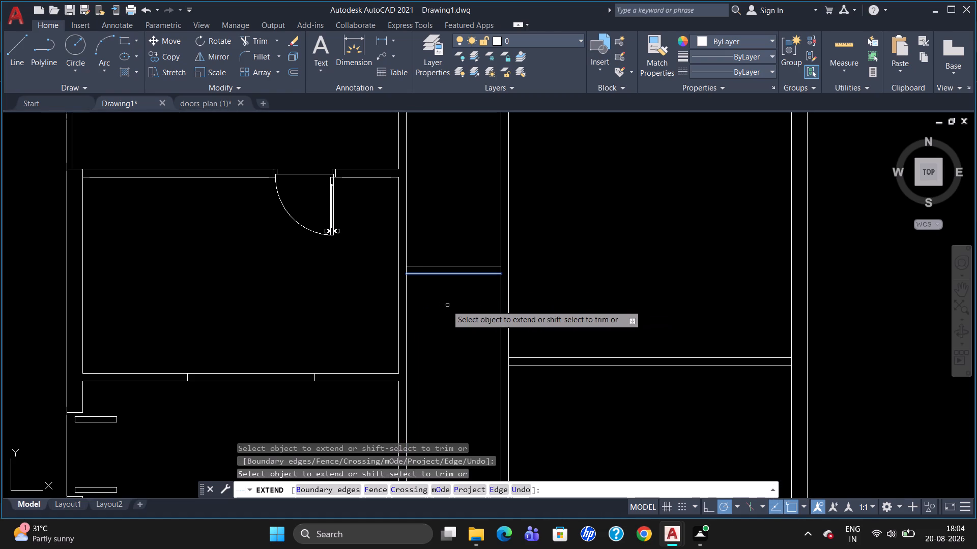
pyautogui.press('Escape')
# Trim the wall line segments between the two partition lines at both ends of the central passage partition.
pyautogui.write('tr')
pyautogui.press('Return')
pyautogui.press('Return')
pyautogui.click(407, 270)
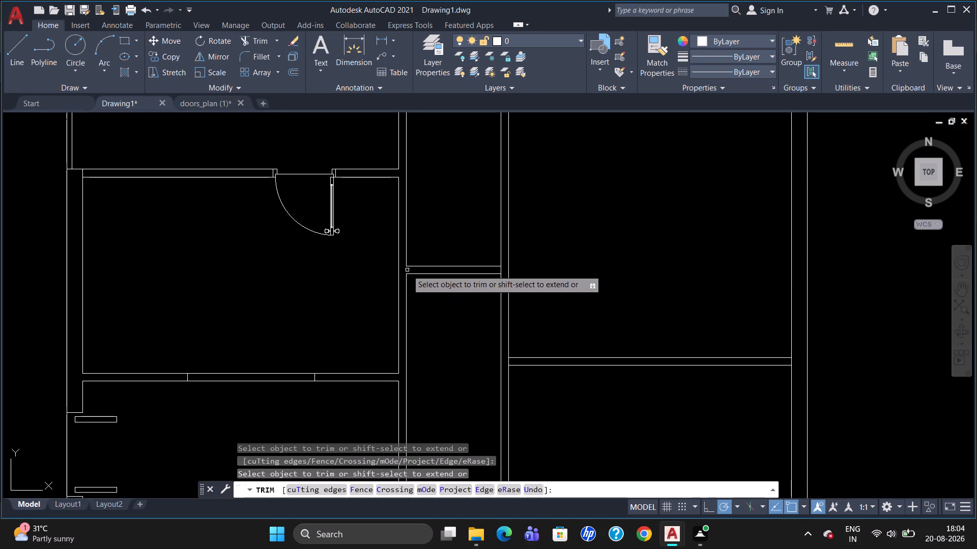
pyautogui.click(500, 270)
pyautogui.press('Escape')
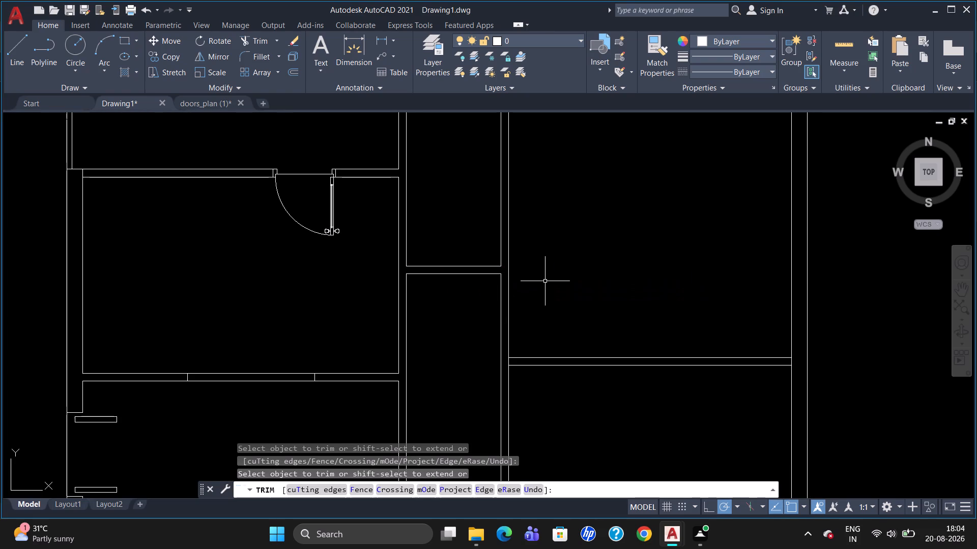
# Delete the left inner wall line and the inner top line of the upper passage room.
pyautogui.scroll(-2, 545, 280)
pyautogui.scroll(2, 540, 220)
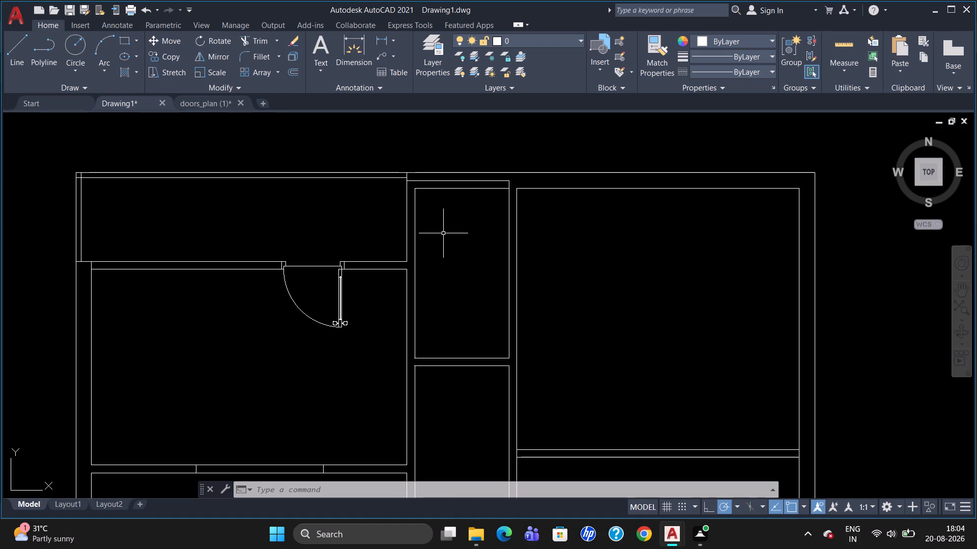
pyautogui.click(415, 241)
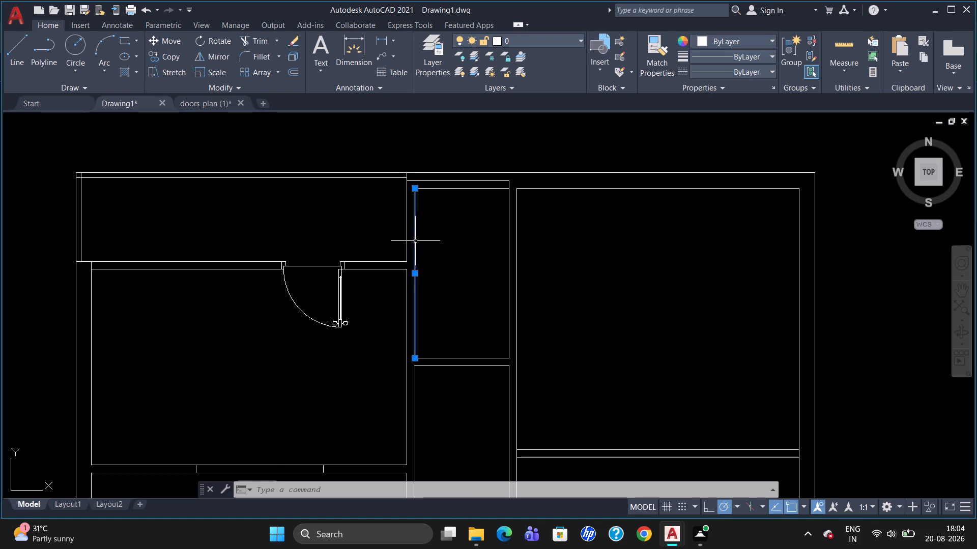
pyautogui.click(468, 189)
pyautogui.press('Delete')
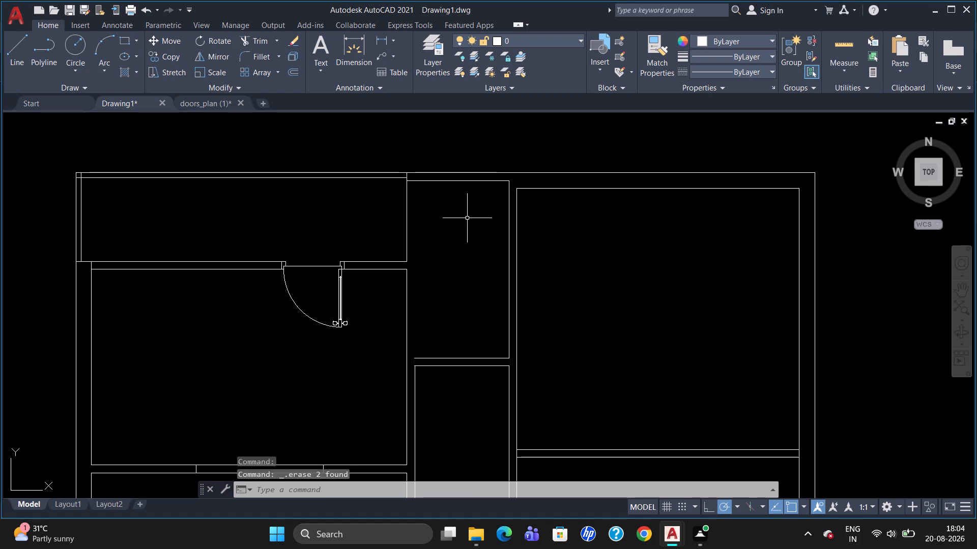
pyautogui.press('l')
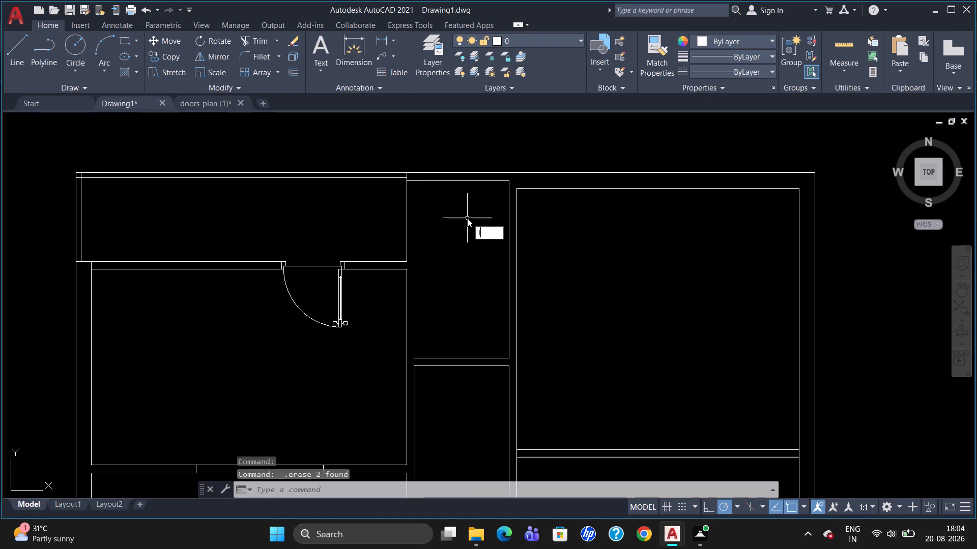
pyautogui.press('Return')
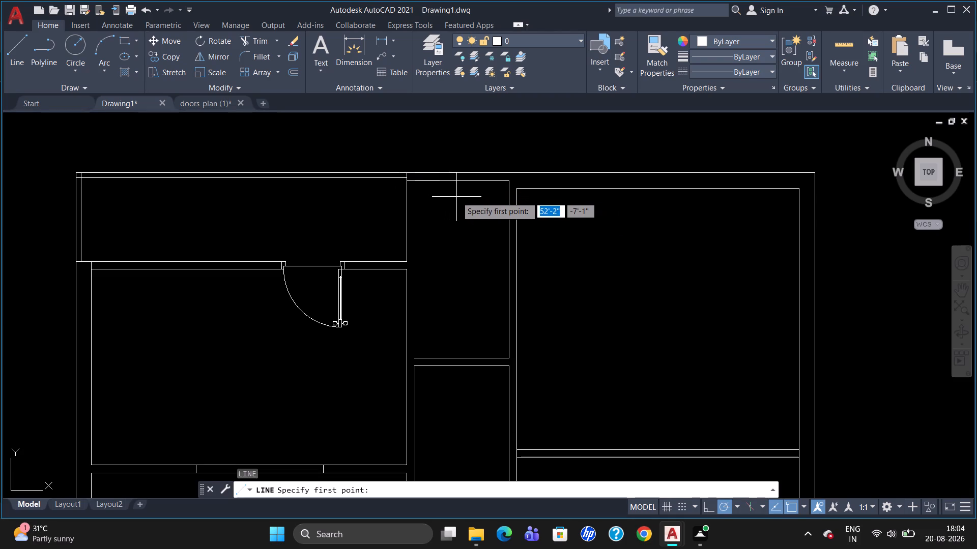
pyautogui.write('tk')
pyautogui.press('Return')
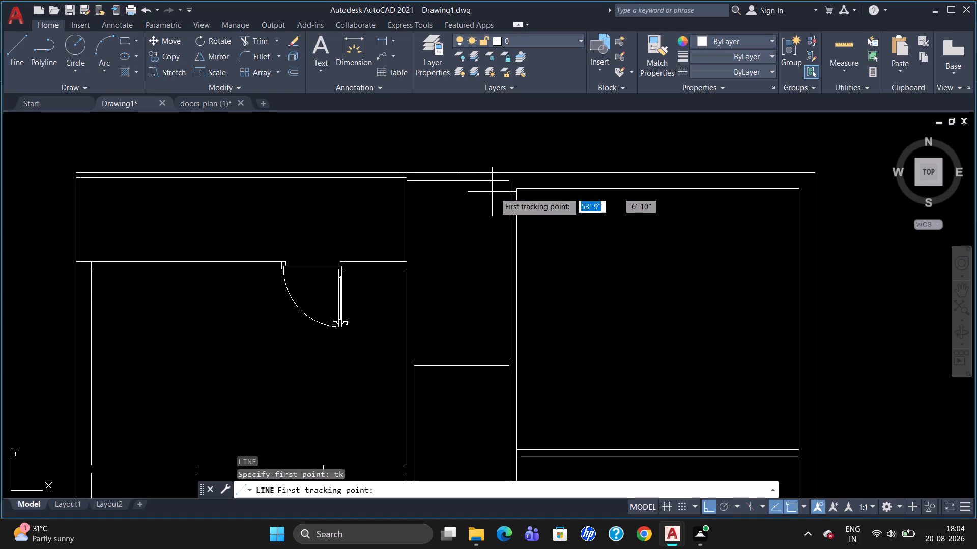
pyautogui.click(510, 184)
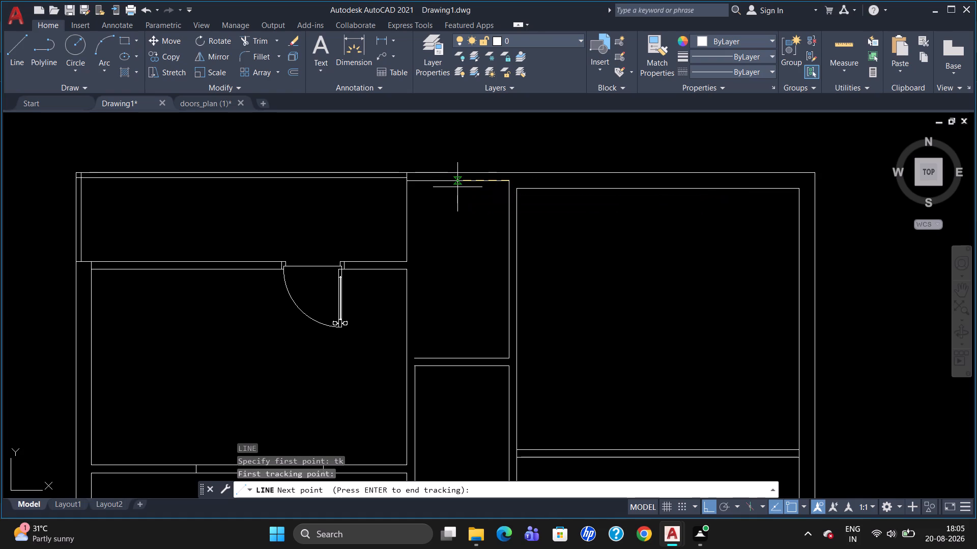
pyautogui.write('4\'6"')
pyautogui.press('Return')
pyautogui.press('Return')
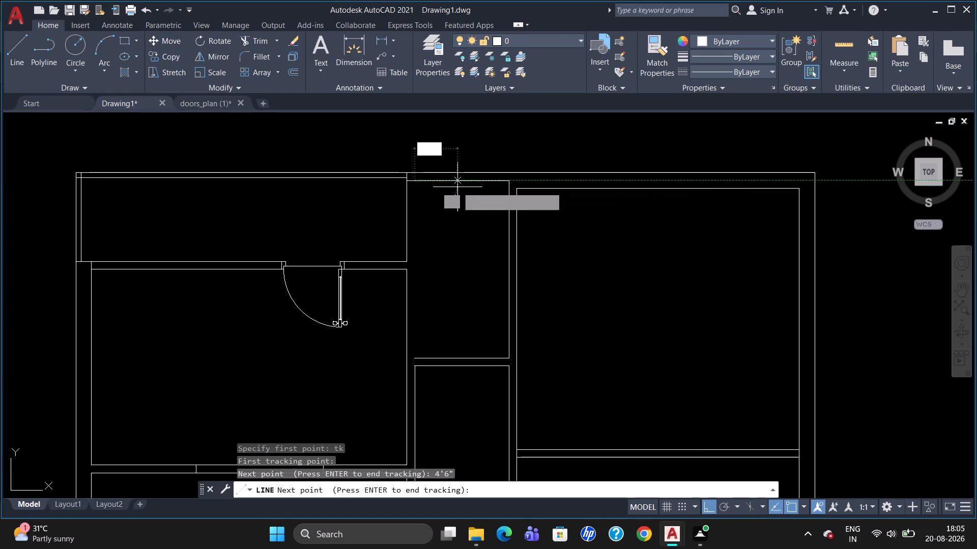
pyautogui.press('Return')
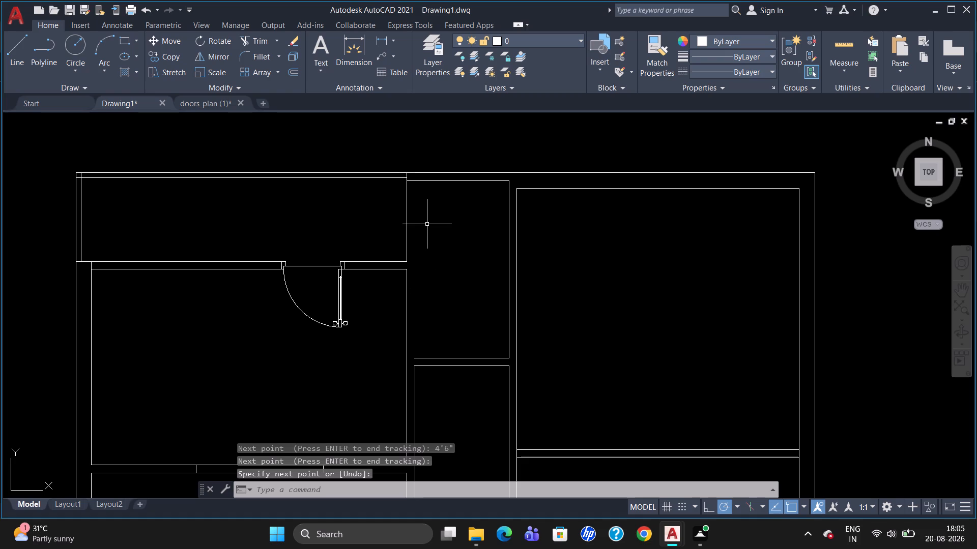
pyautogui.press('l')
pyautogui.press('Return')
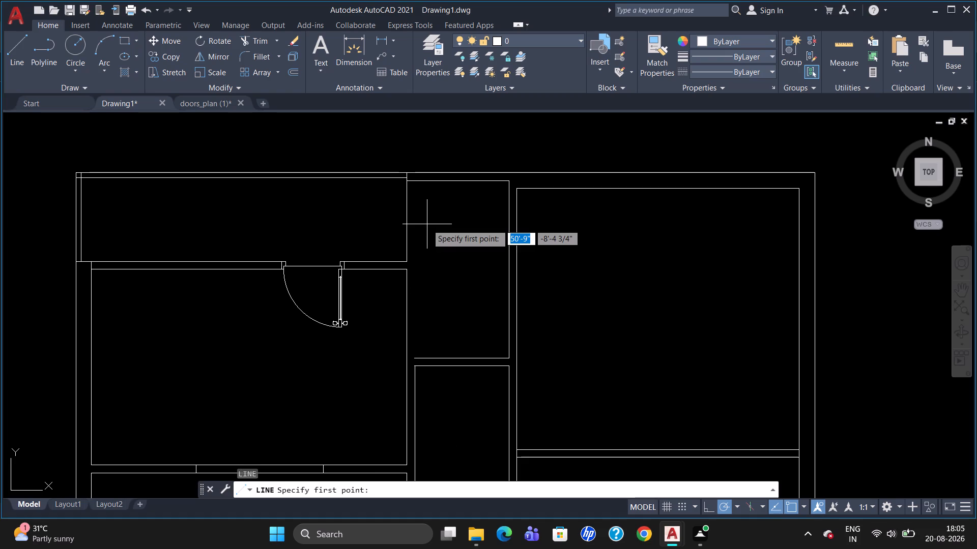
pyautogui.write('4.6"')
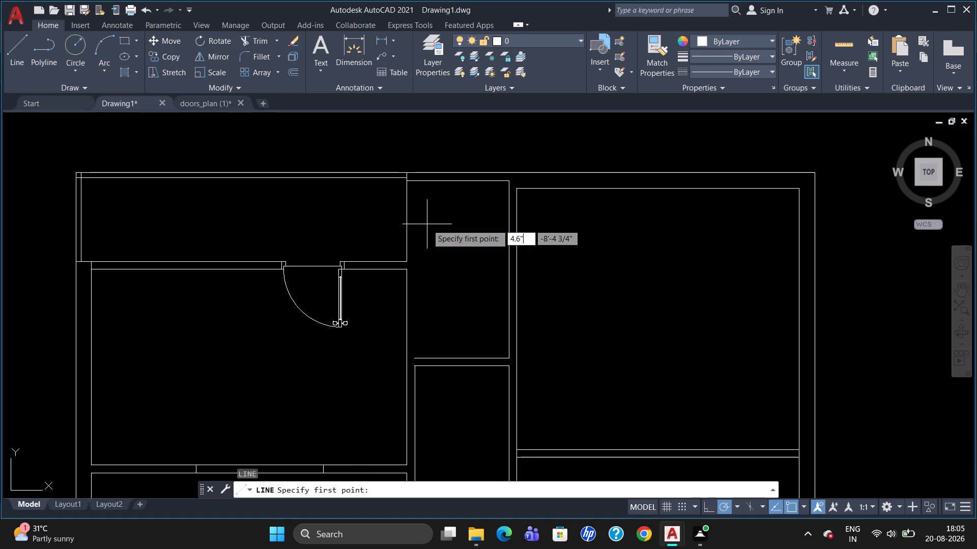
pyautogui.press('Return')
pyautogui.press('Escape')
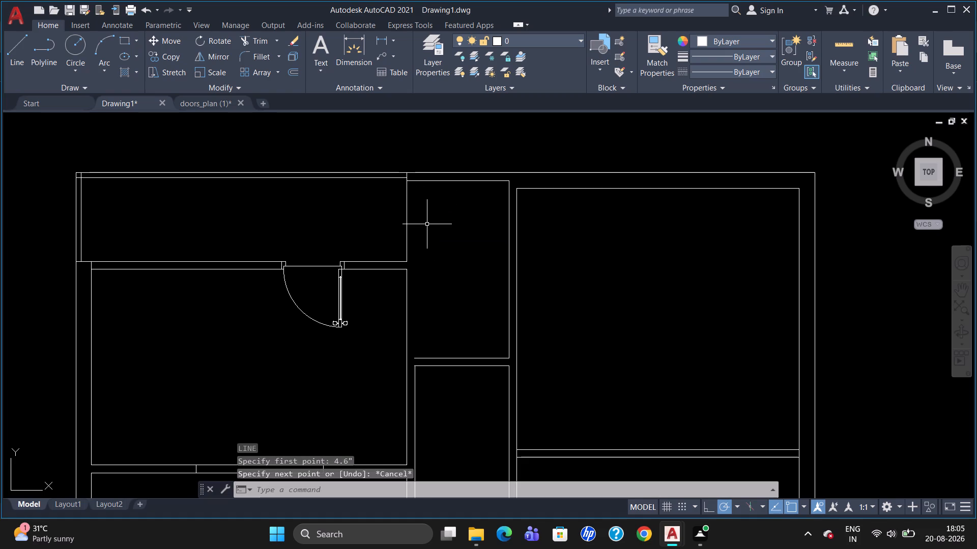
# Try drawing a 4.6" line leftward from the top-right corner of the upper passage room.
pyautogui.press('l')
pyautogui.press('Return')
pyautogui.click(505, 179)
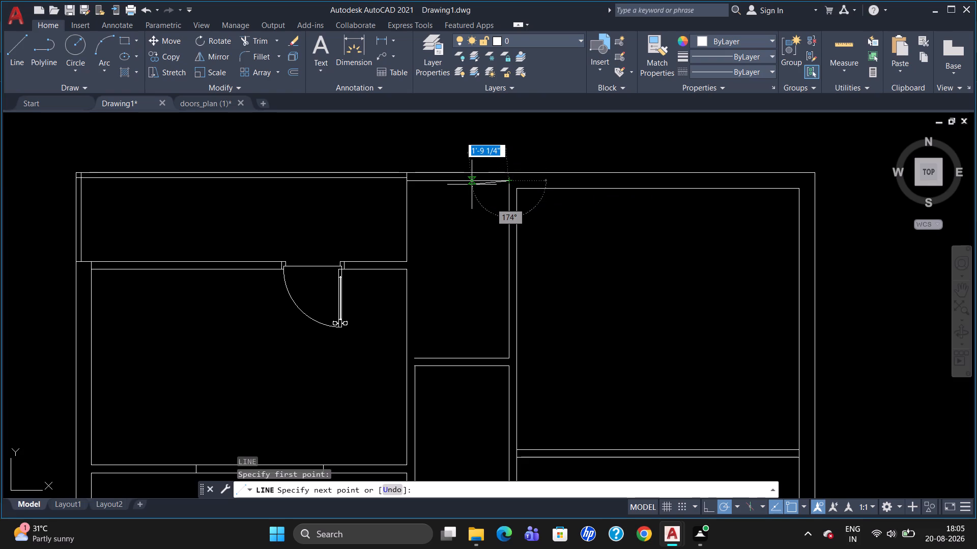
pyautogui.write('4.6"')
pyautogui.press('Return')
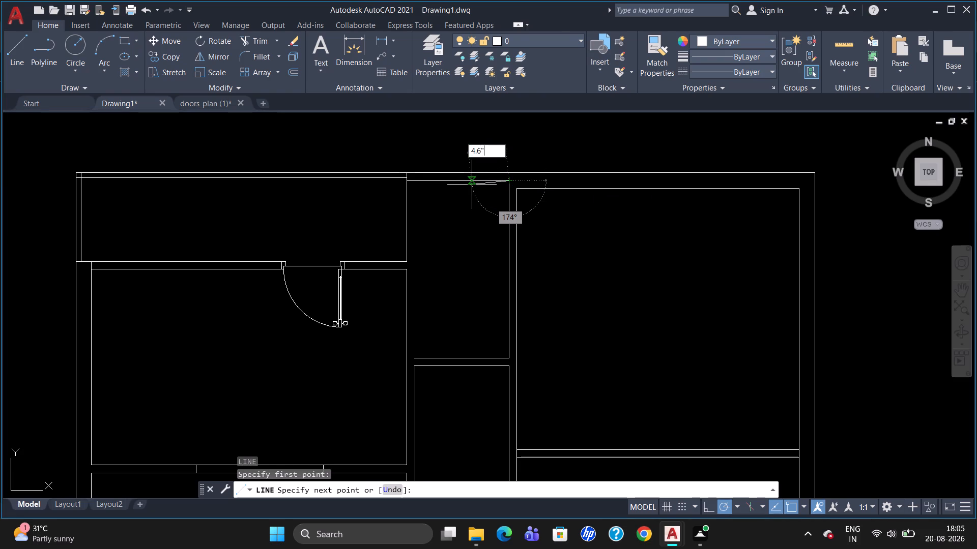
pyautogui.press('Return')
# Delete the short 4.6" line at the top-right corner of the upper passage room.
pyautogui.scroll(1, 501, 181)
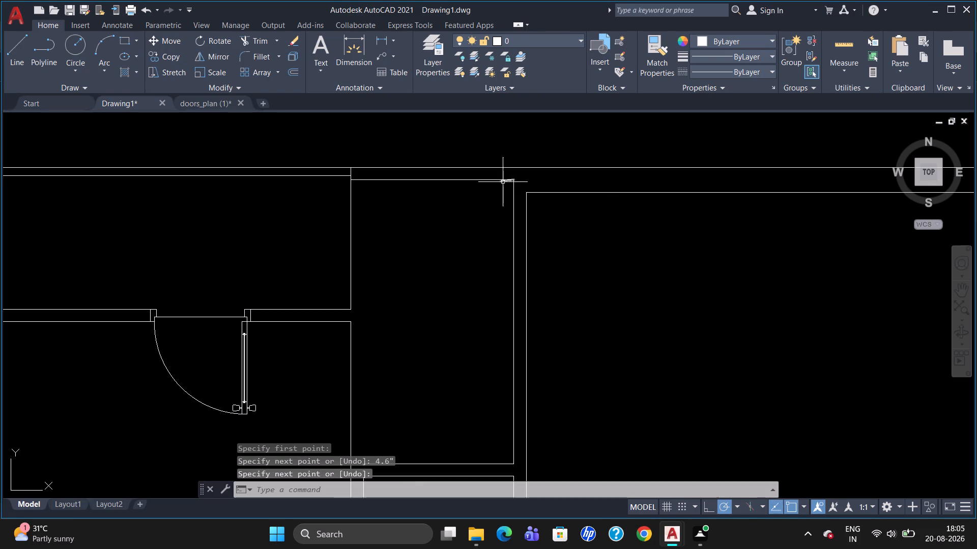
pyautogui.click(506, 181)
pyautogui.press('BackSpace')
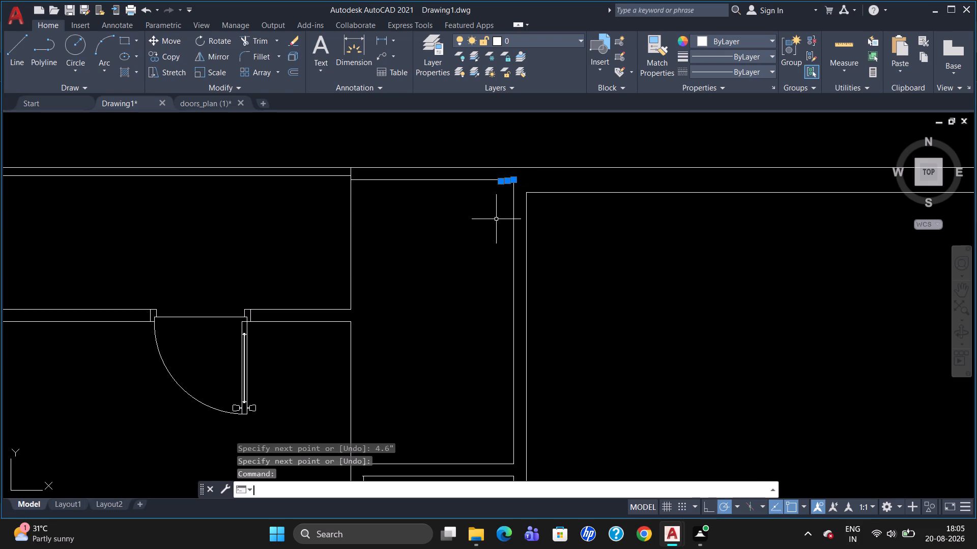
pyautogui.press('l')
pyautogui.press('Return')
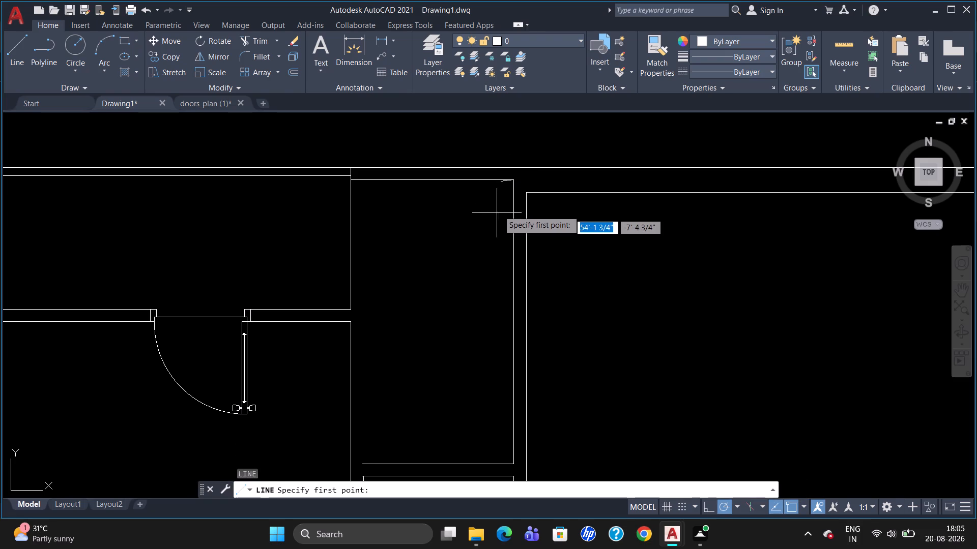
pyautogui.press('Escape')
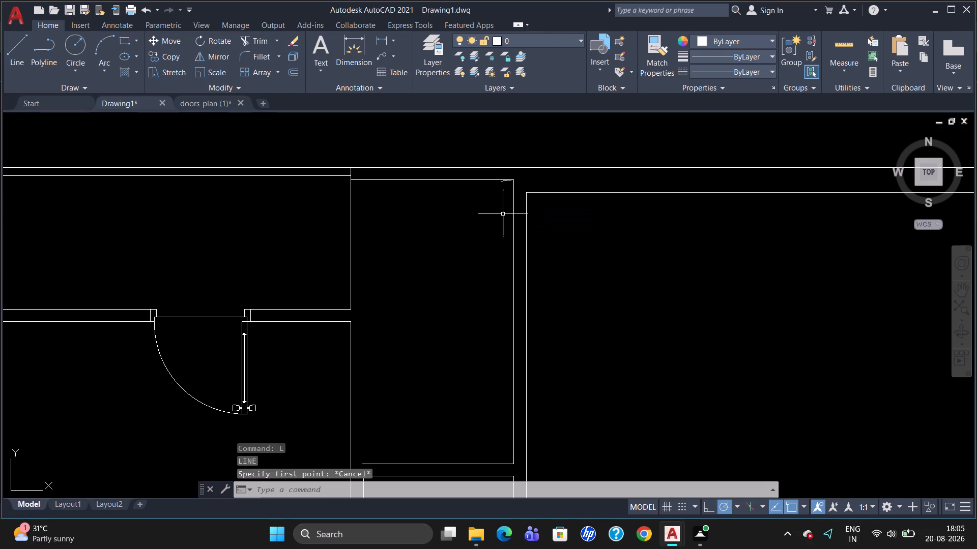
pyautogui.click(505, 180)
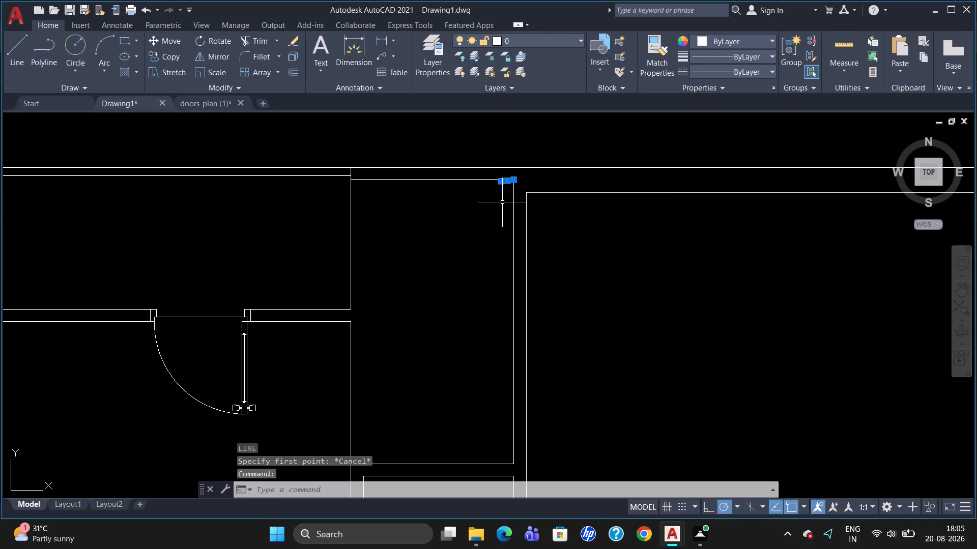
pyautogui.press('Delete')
# Draw a line from the upper passage room's top-right corner to a point tracked 4'6" to its left along the top line.
pyautogui.press('l')
pyautogui.press('Return')
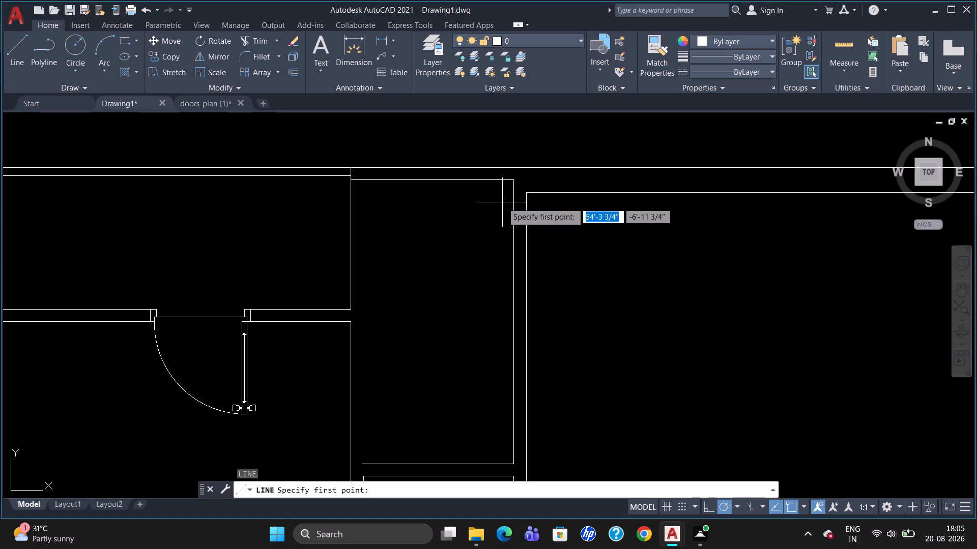
pyautogui.click(518, 180)
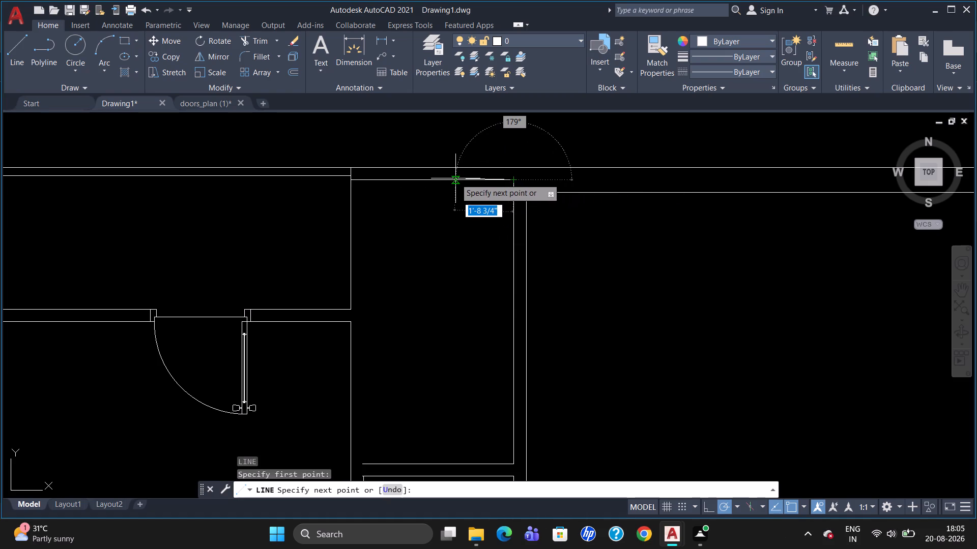
pyautogui.press('t')
pyautogui.press('k')
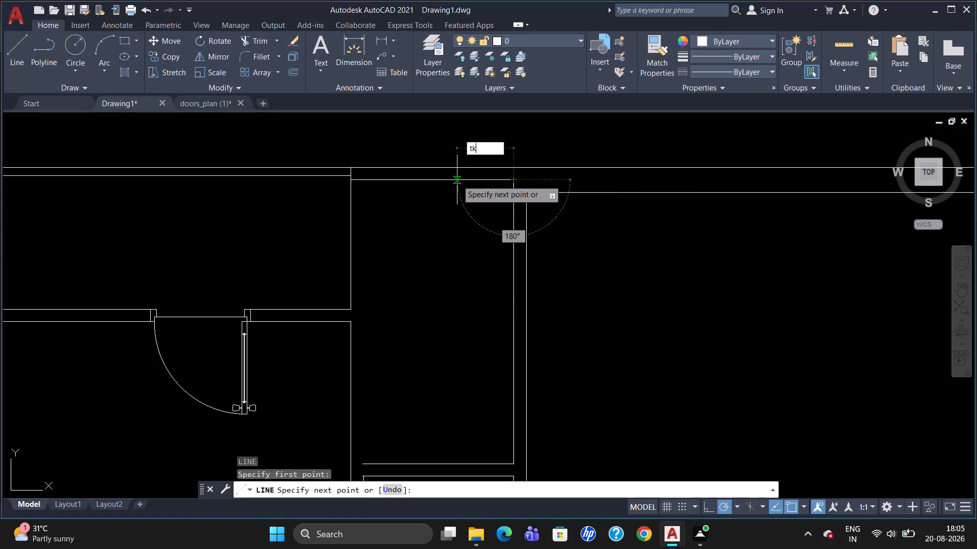
pyautogui.press('Return')
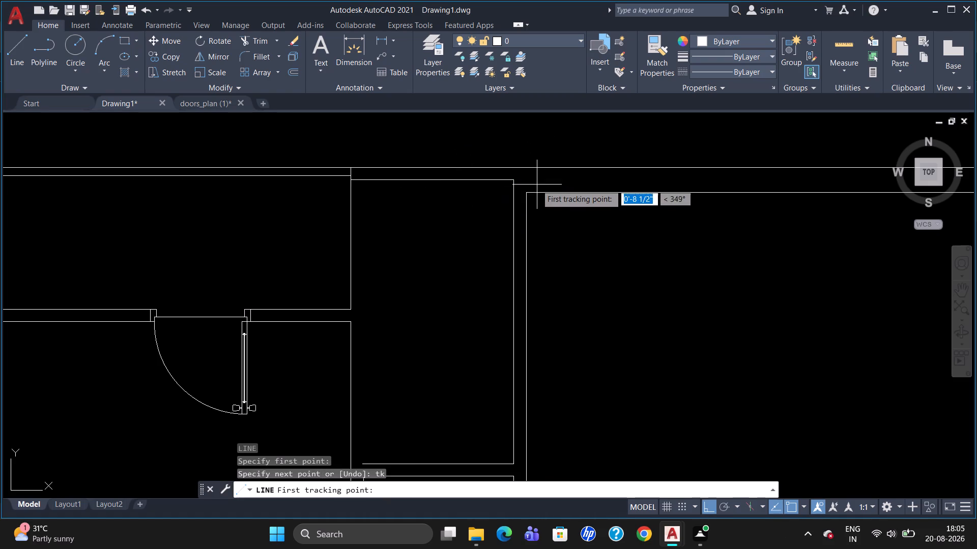
pyautogui.click(518, 177)
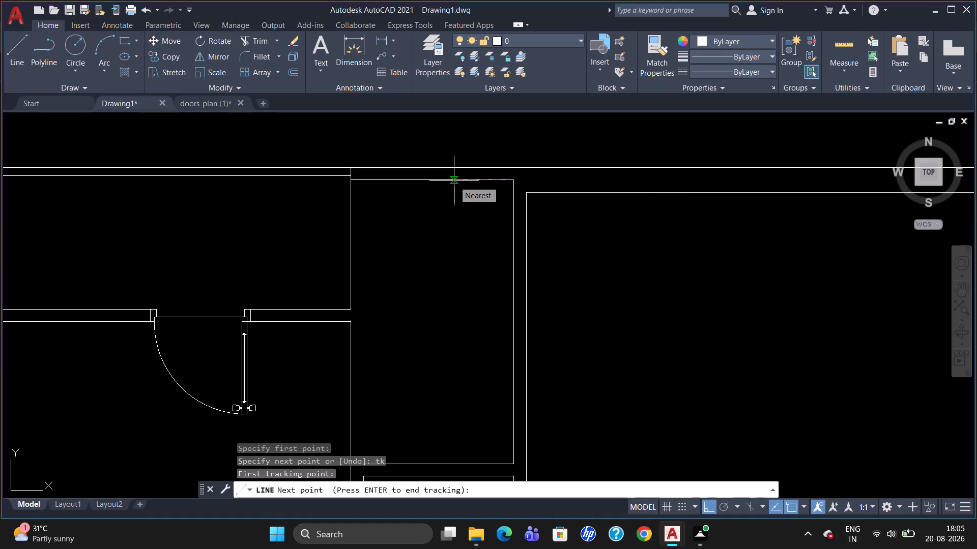
pyautogui.press('4')
pyautogui.write('\'6"')
pyautogui.press('Return')
pyautogui.press('Return')
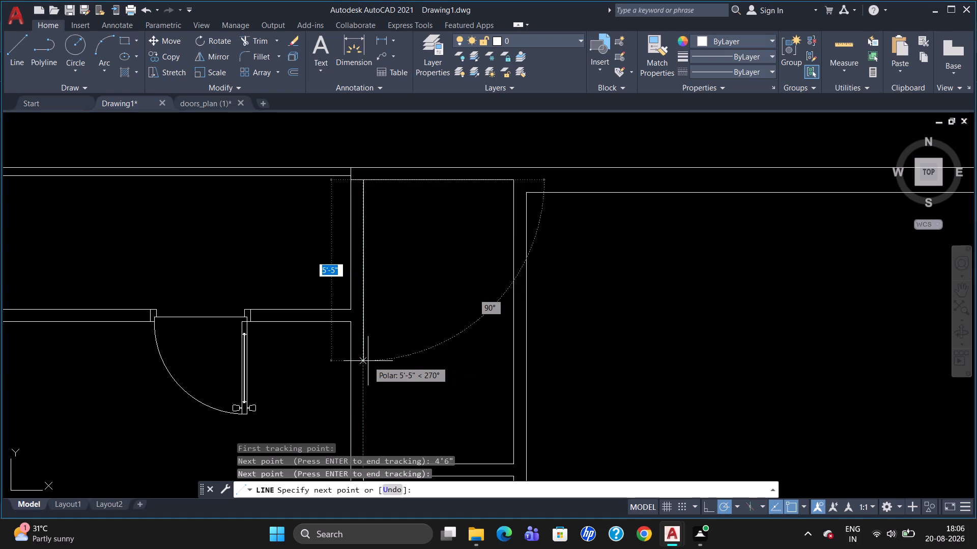
# Continue the line 8'6" straight down along the left side of the upper passage room, then finish it.
pyautogui.scroll(-3, 371, 360)
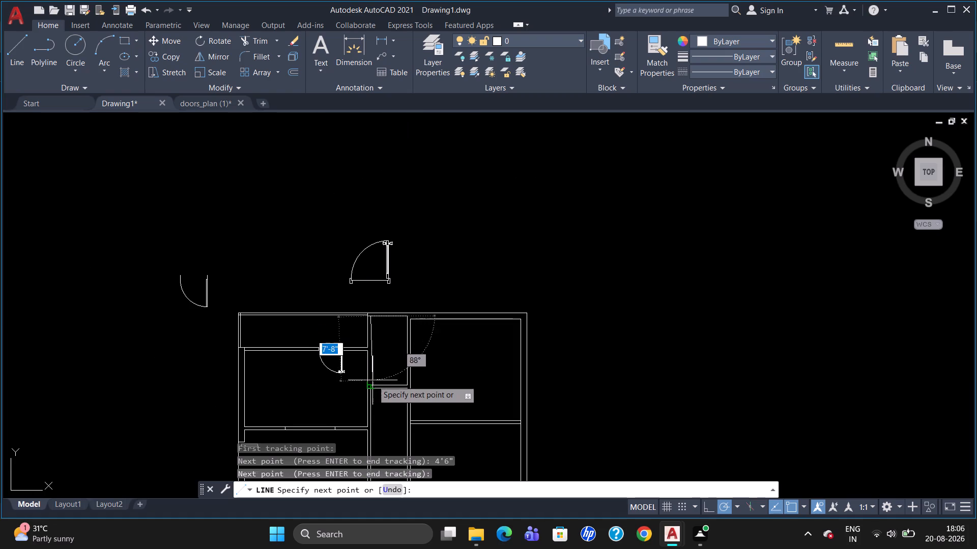
pyautogui.scroll(3, 375, 378)
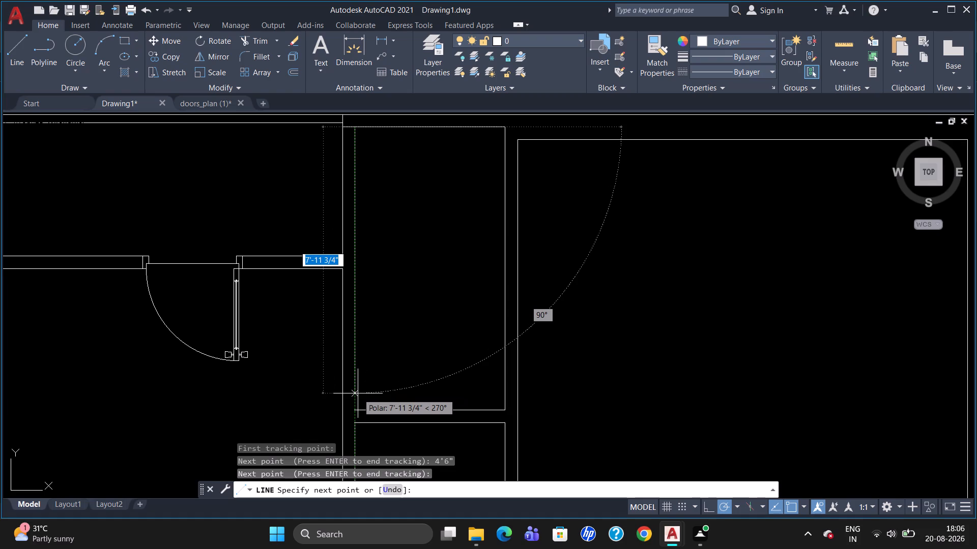
pyautogui.write('8\'6"')
pyautogui.press('Return')
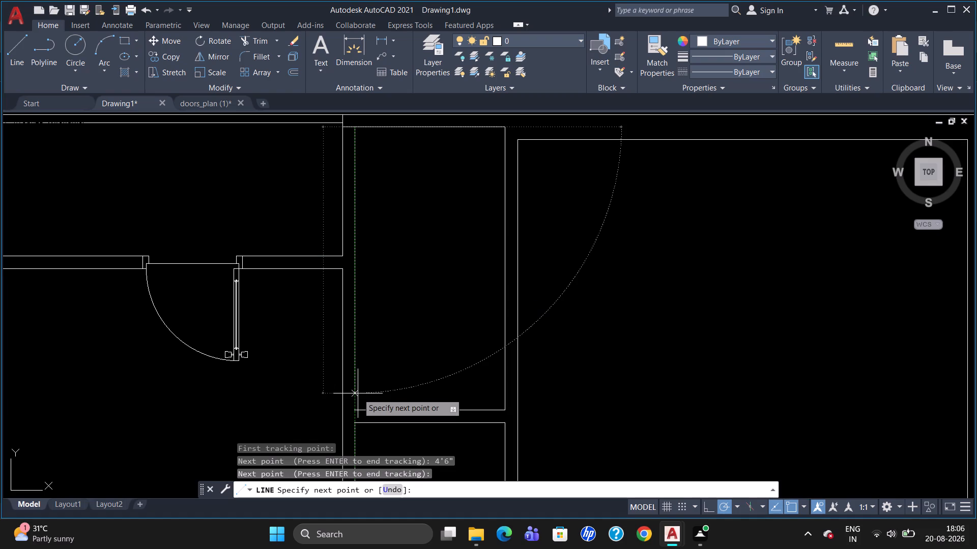
pyautogui.press('Return')
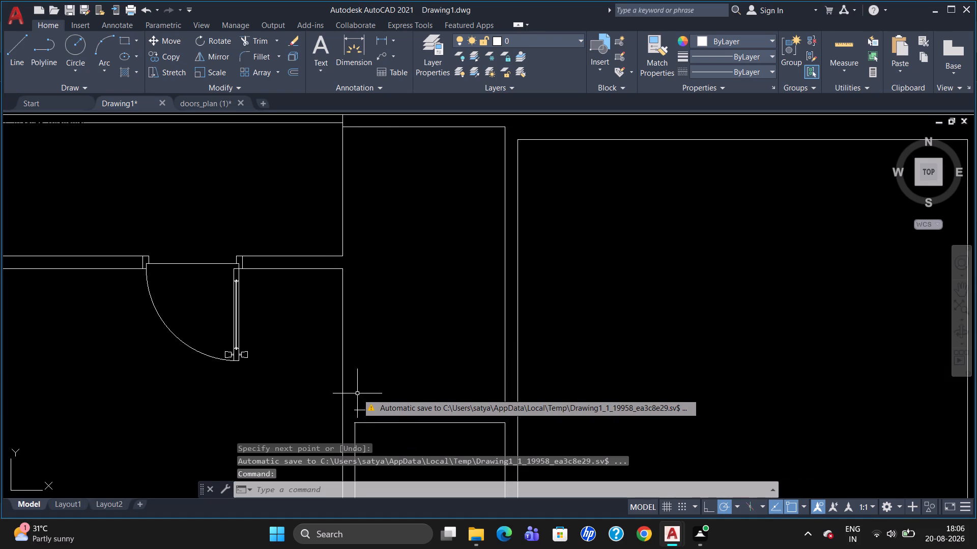
# Draw the upper passage room's left side 8'6" down from a point tracked 4'6" left of its top-right corner, continuing to the bottom-right corner.
pyautogui.press('Escape')
pyautogui.press('l')
pyautogui.press('Return')
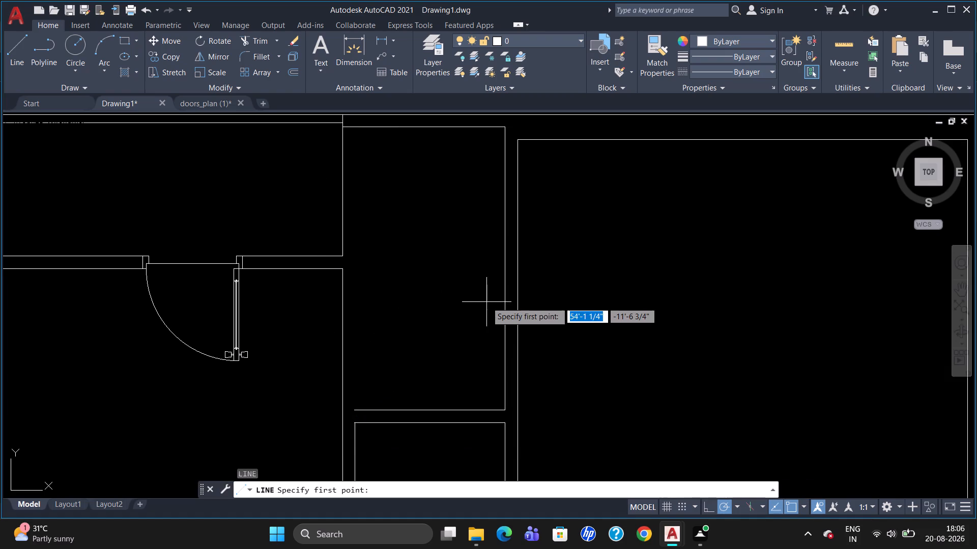
pyautogui.write('tk')
pyautogui.press('Return')
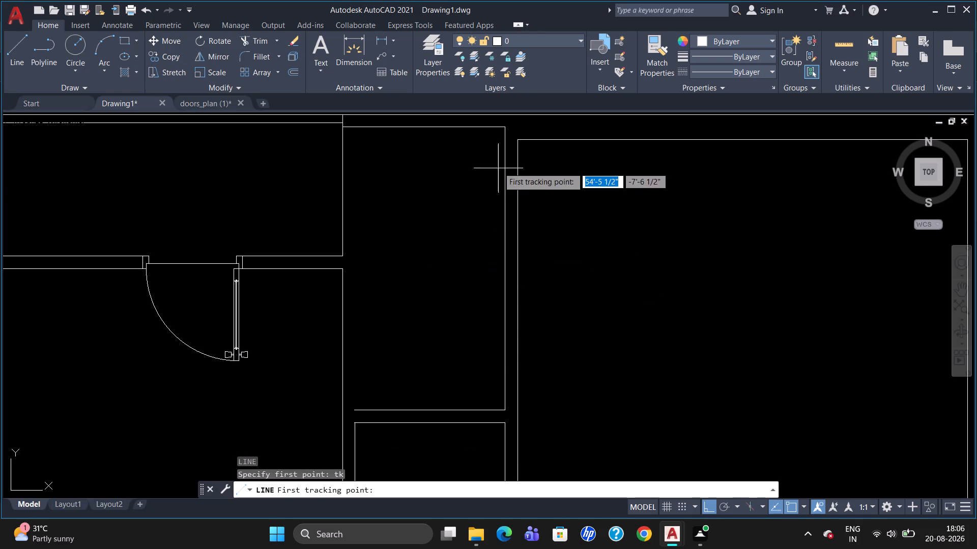
pyautogui.click(503, 126)
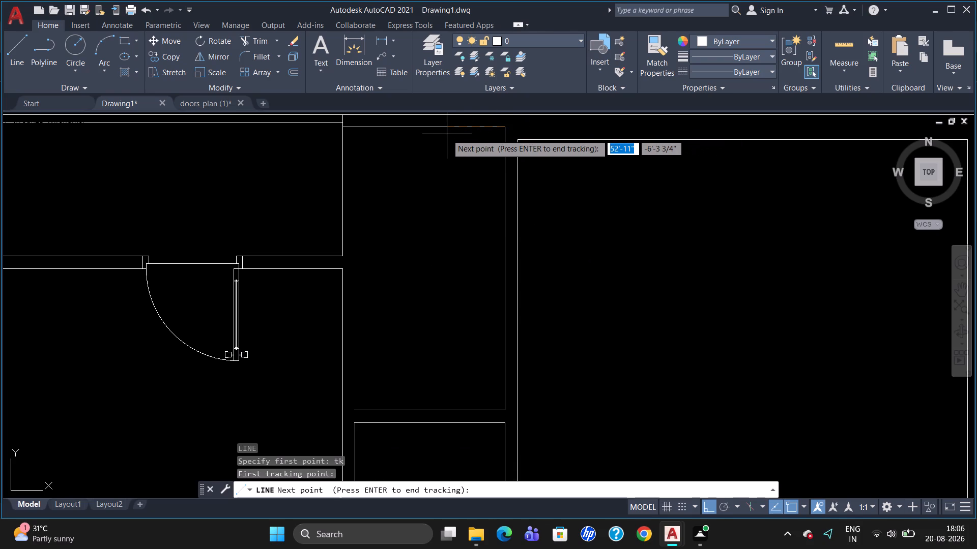
pyautogui.press('4')
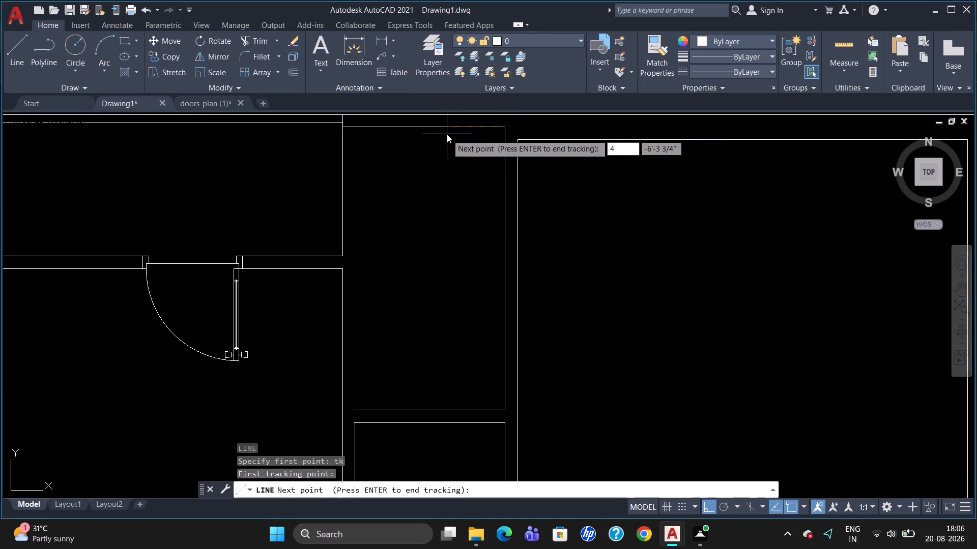
pyautogui.write('\'6"')
pyautogui.press('Return')
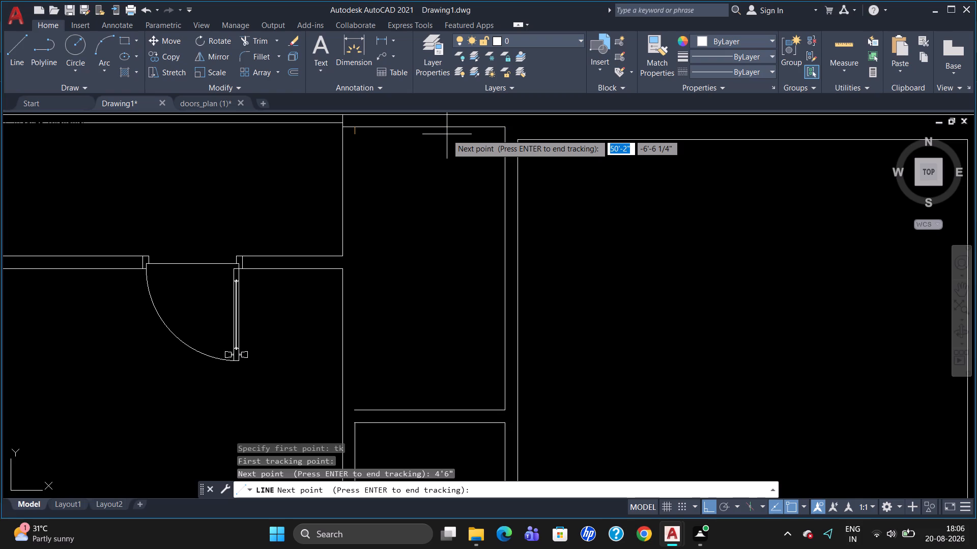
pyautogui.press('Return')
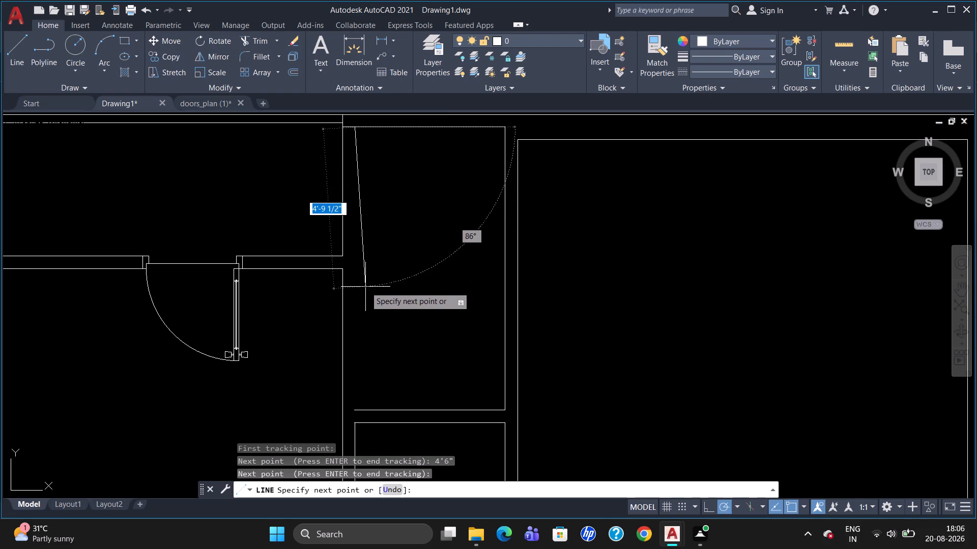
pyautogui.press('8')
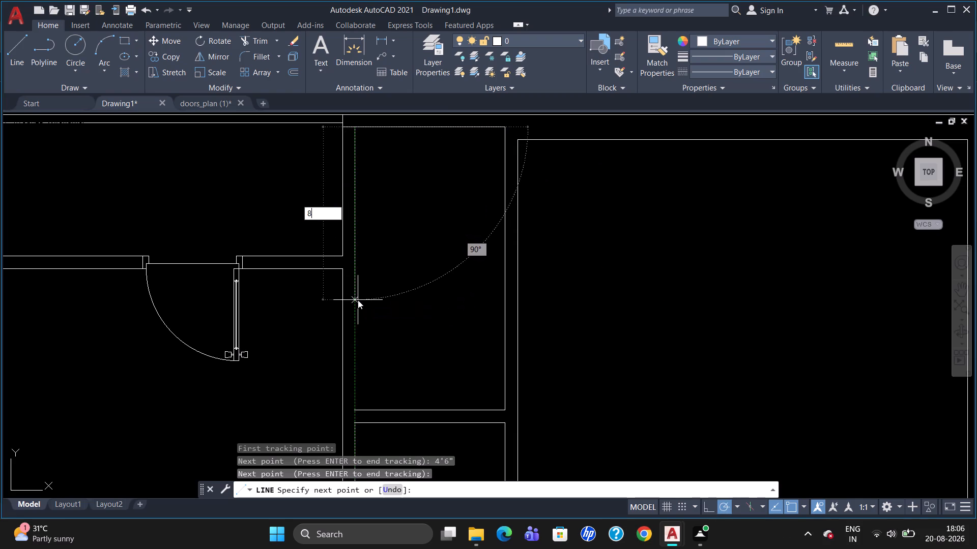
pyautogui.press("'")
pyautogui.write('6"')
pyautogui.press('Return')
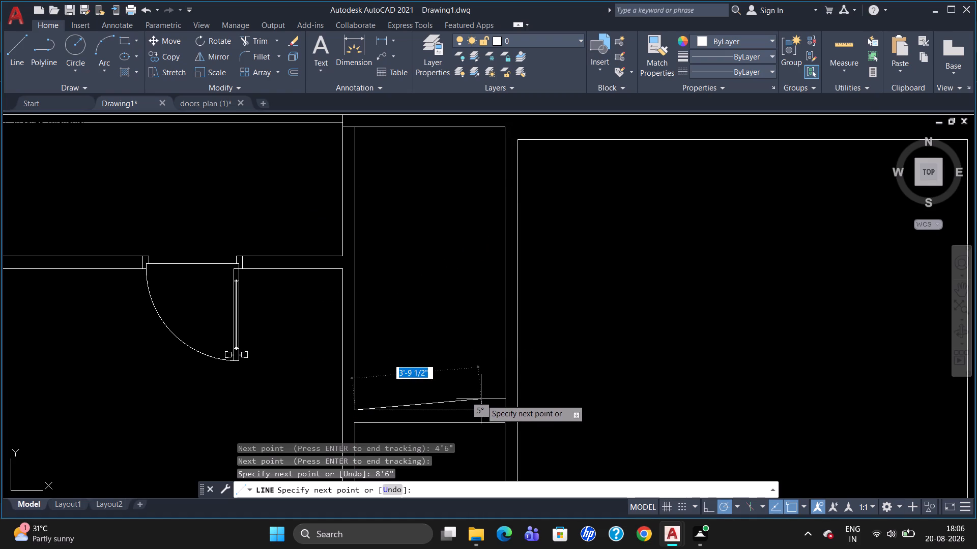
pyautogui.click(506, 409)
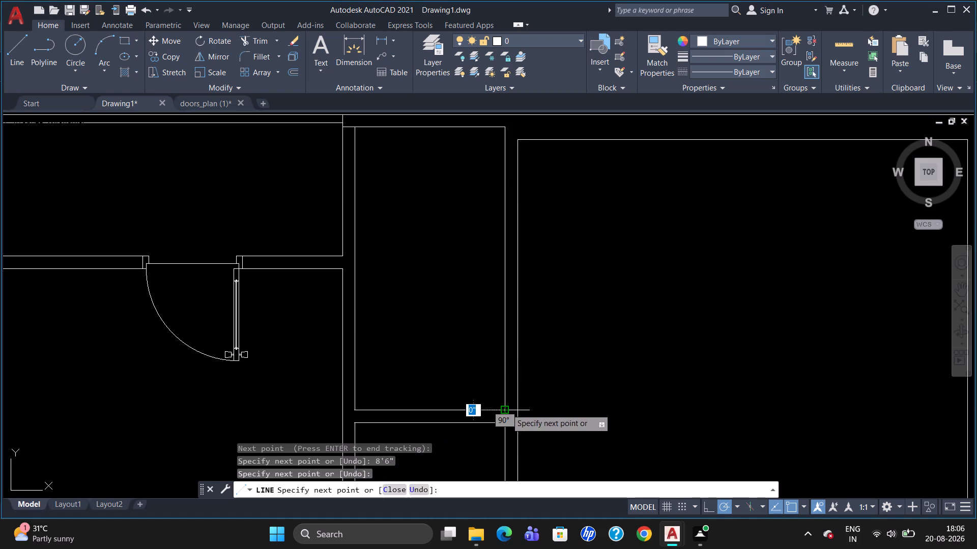
pyautogui.press('Escape')
# Trim the short stub of the top line that extends left past the upper passage room's new left side.
pyautogui.scroll(-1, 544, 362)
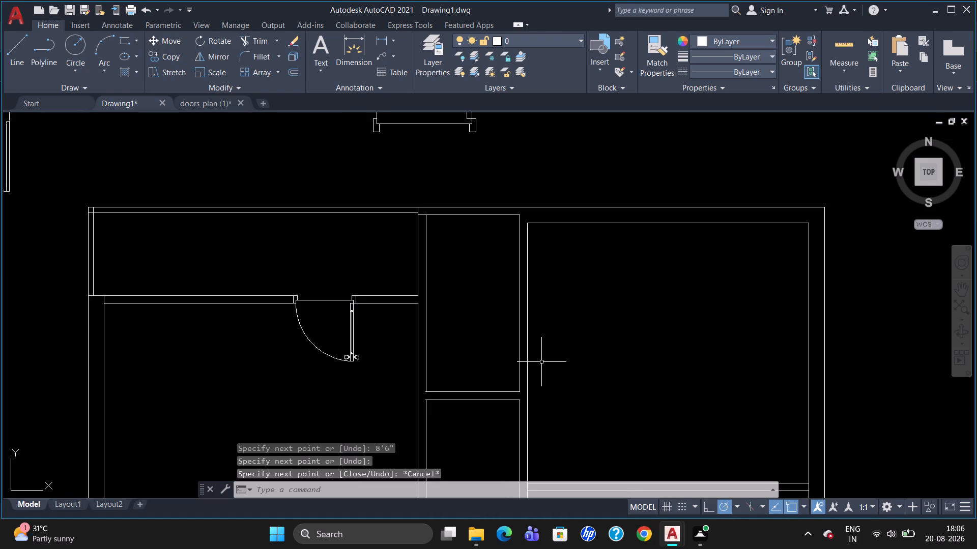
pyautogui.write('tr')
pyautogui.press('Return')
pyautogui.press('Return')
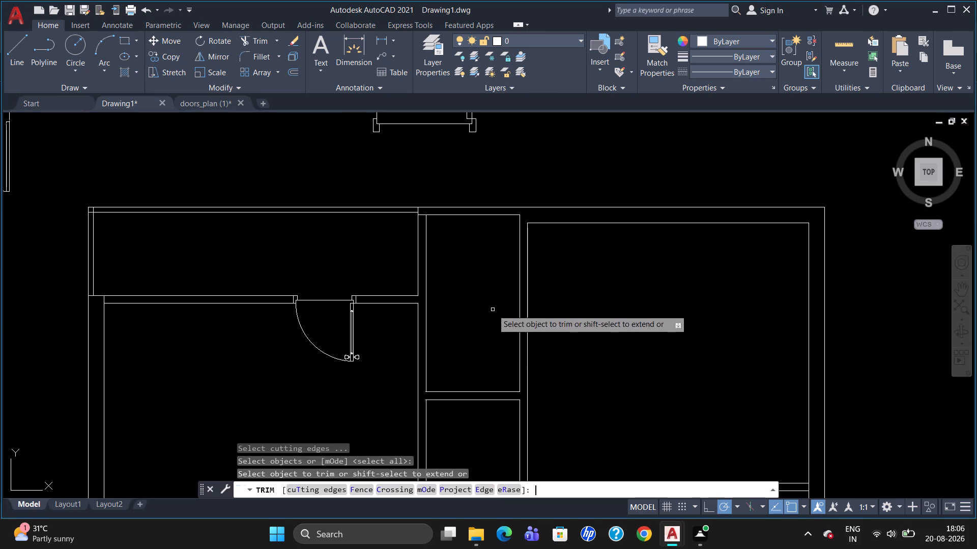
pyautogui.click(421, 215)
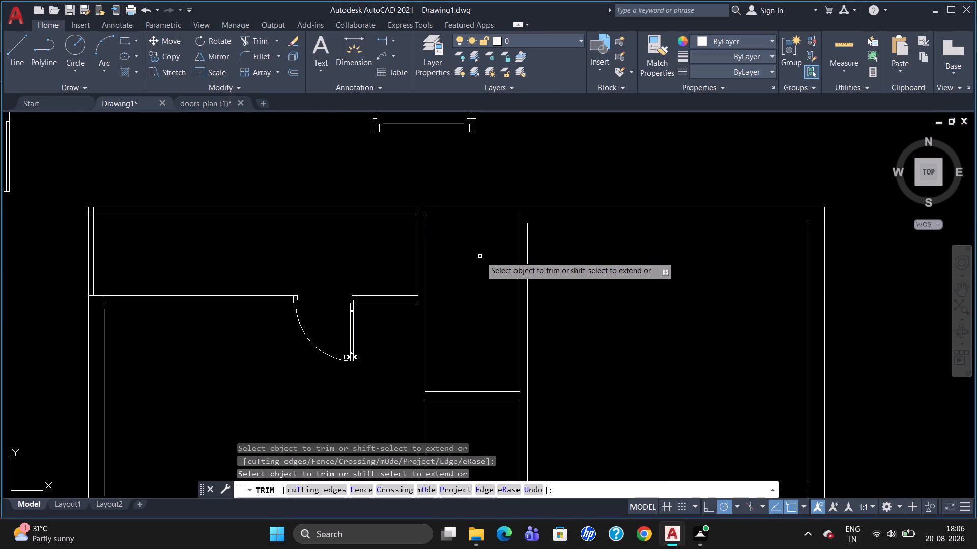
pyautogui.press('Escape')
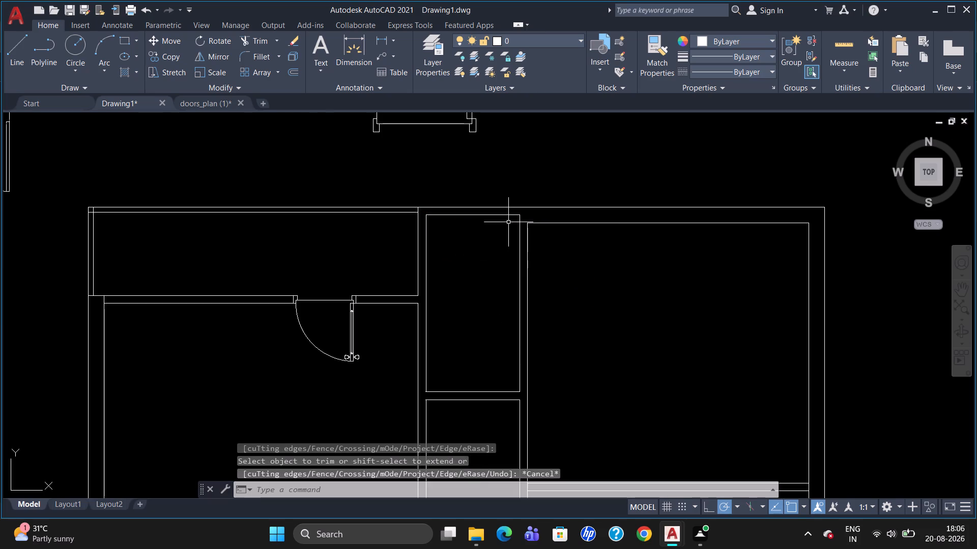
# Draw a short jamb line across the wall between the upper passage room and the large right-hand room, near the passage room's lower end.
pyautogui.scroll(-1, 570, 262)
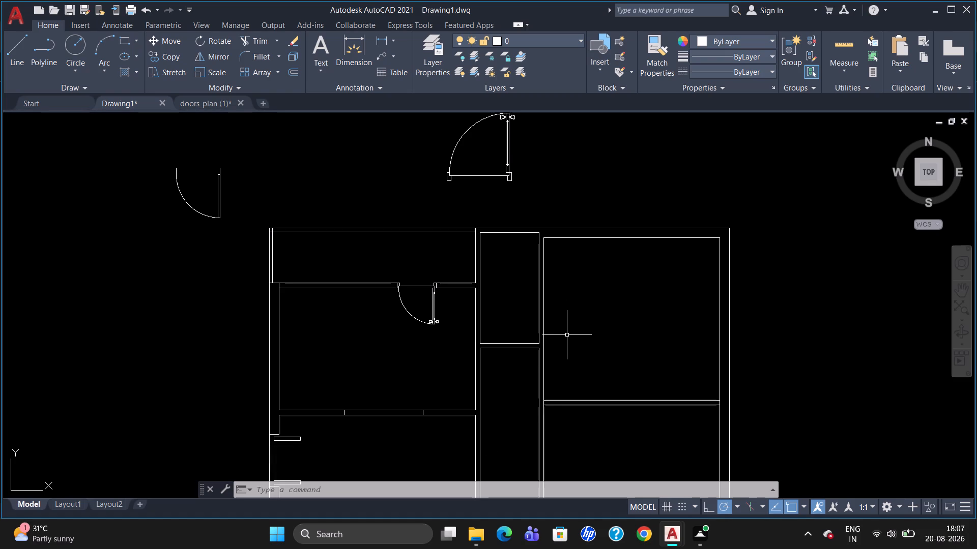
pyautogui.scroll(1, 551, 324)
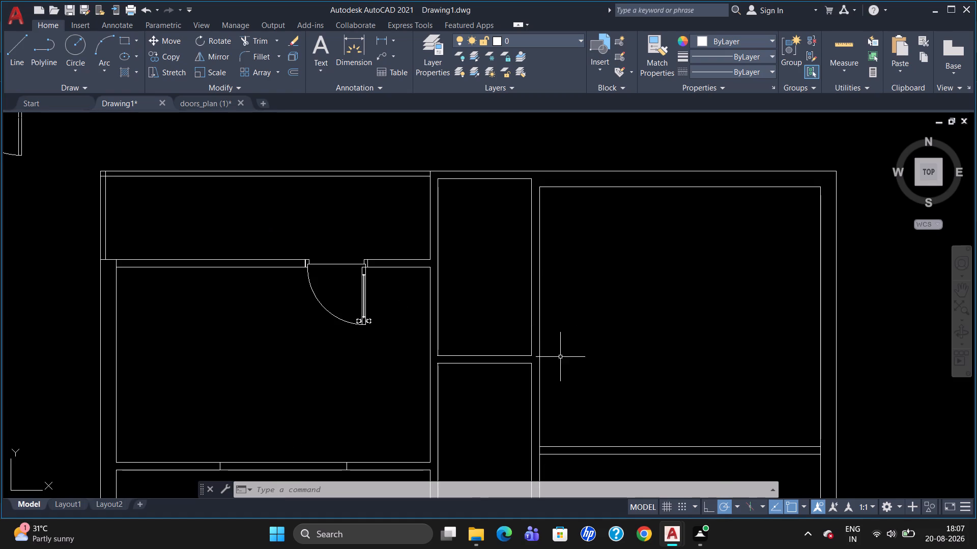
pyautogui.scroll(-1, 560, 363)
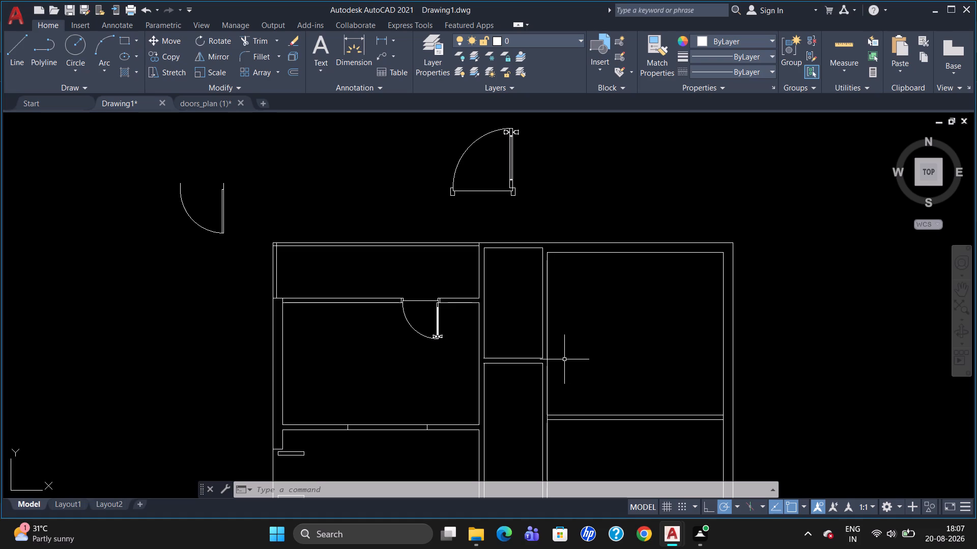
pyautogui.scroll(1, 543, 330)
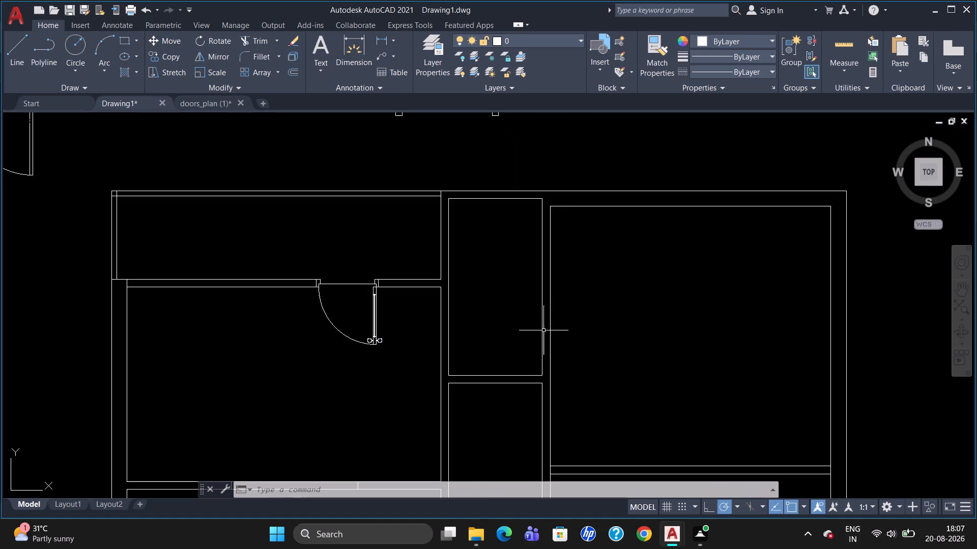
pyautogui.press('l')
pyautogui.press('Return')
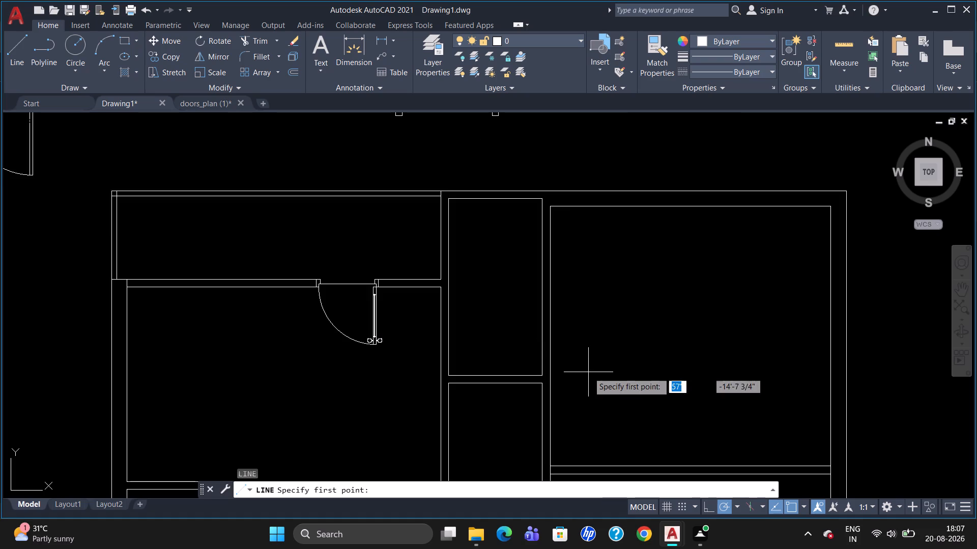
pyautogui.click(541, 354)
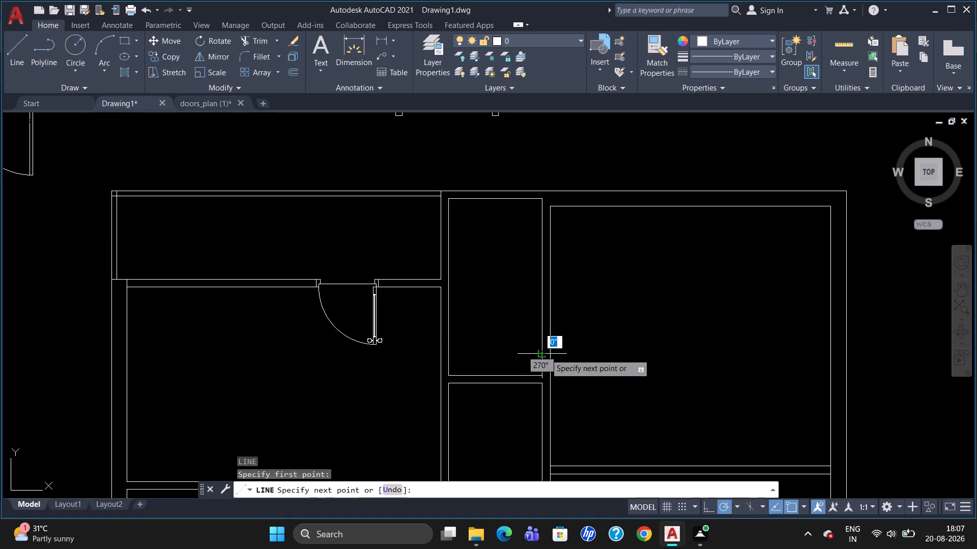
pyautogui.click(548, 354)
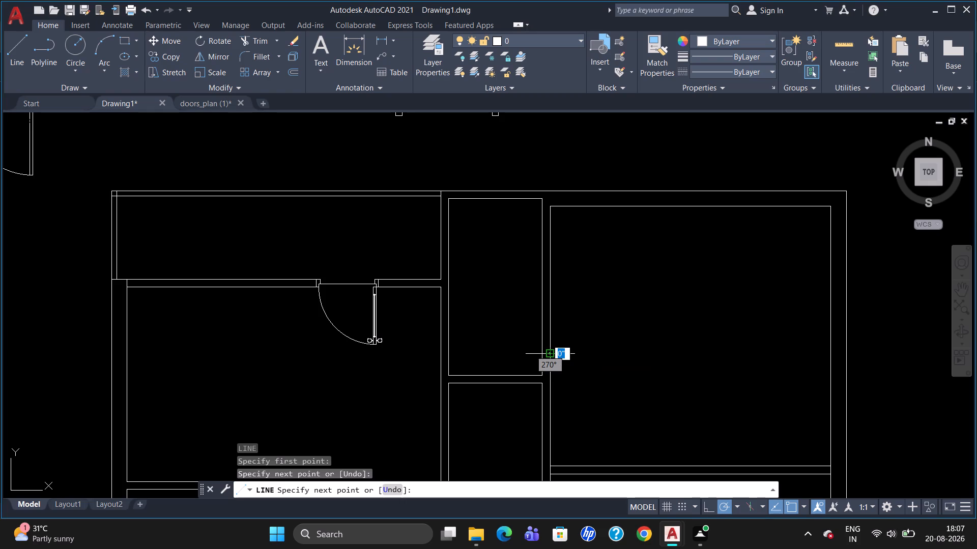
pyautogui.press('Escape')
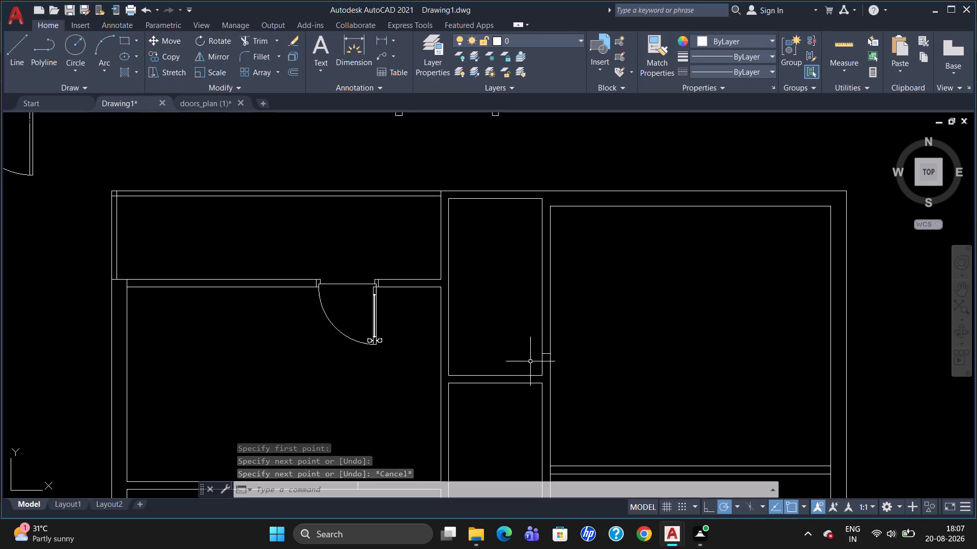
# Offset the new jamb line 2'6" upward to mark the other side of the door opening.
pyautogui.press('o')
pyautogui.press('Return')
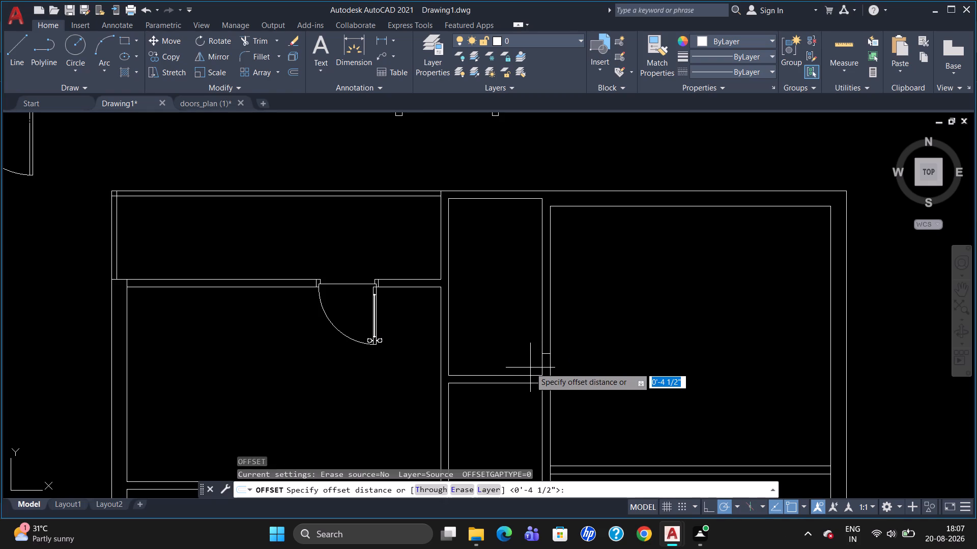
pyautogui.write('2.')
pyautogui.press('BackSpace')
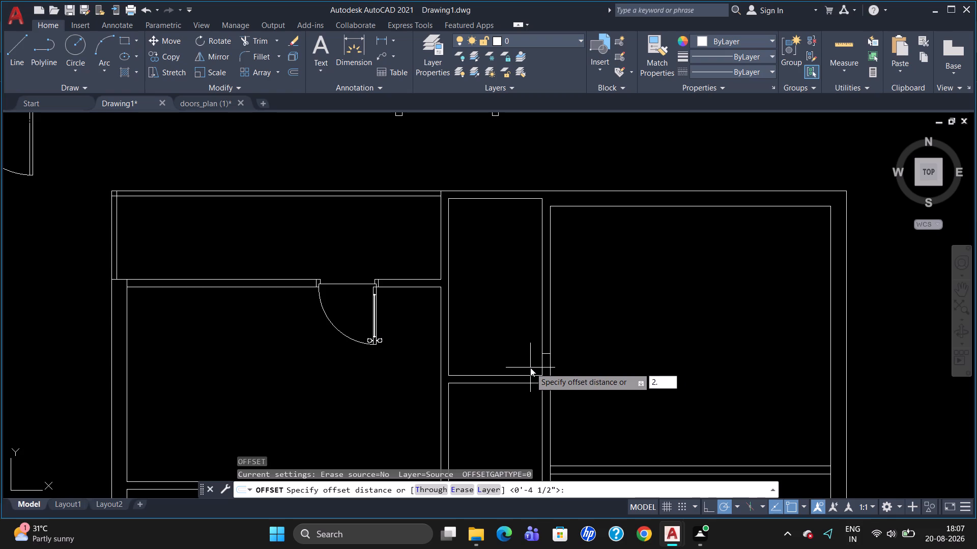
pyautogui.write('\'6"')
pyautogui.press('Return')
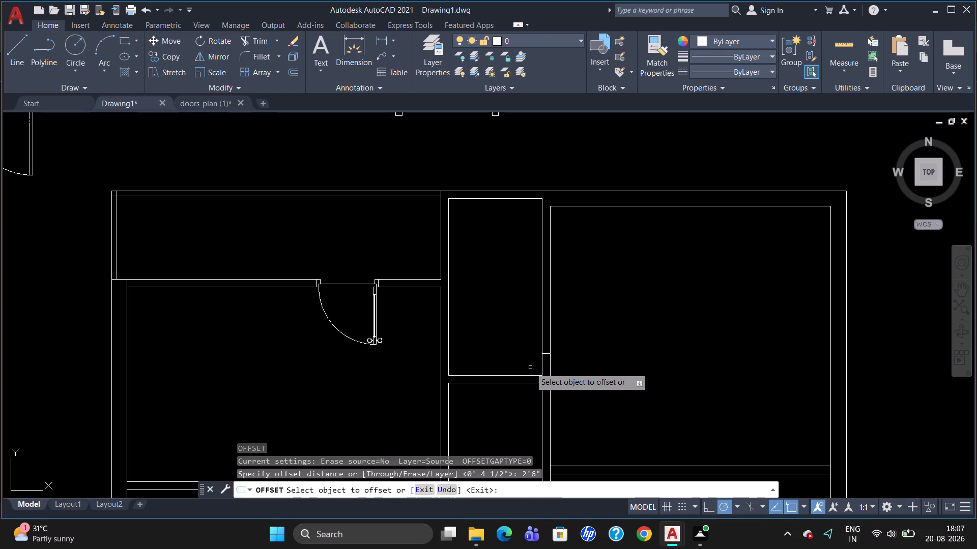
pyautogui.click(545, 352)
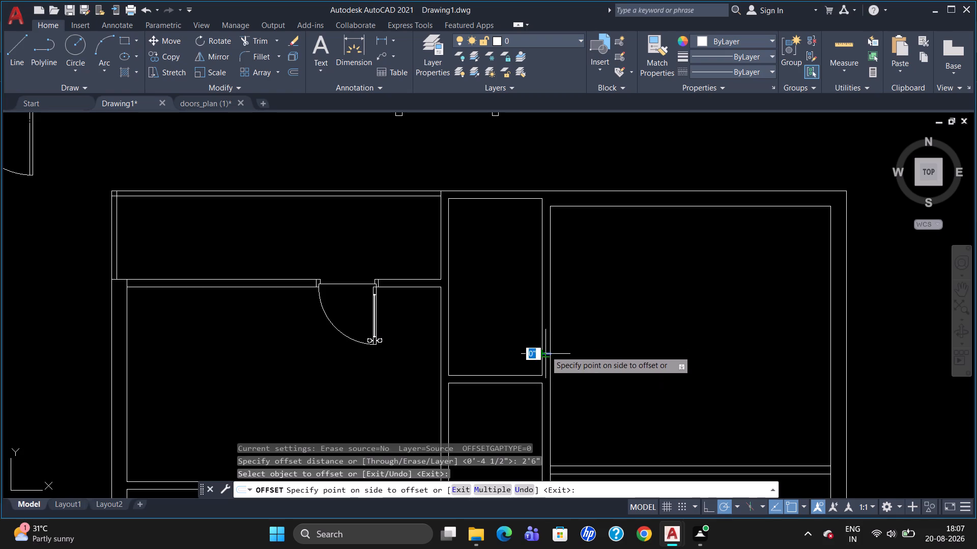
pyautogui.click(545, 316)
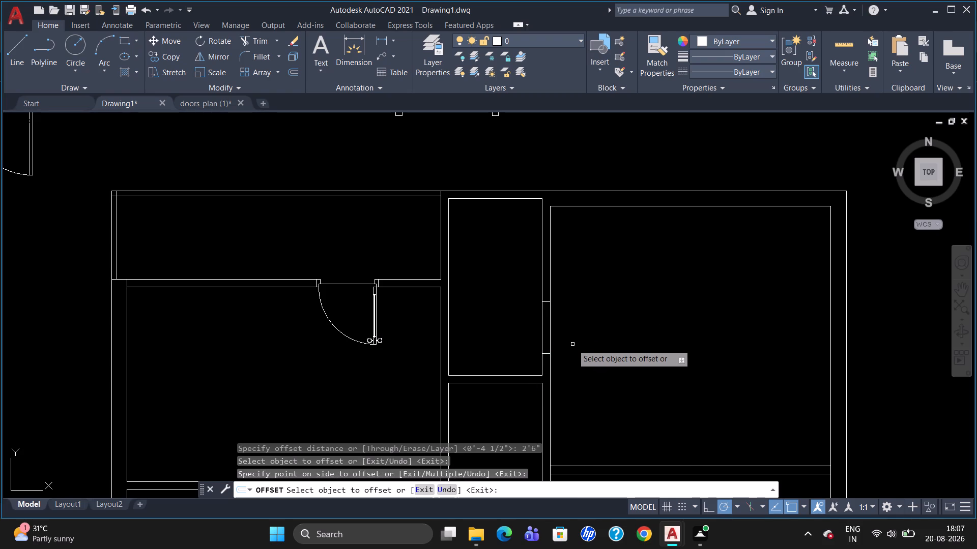
pyautogui.press('Escape')
# Copy the door block above the plan into the large upper-right room, beside the new opening.
pyautogui.scroll(-2, 551, 284)
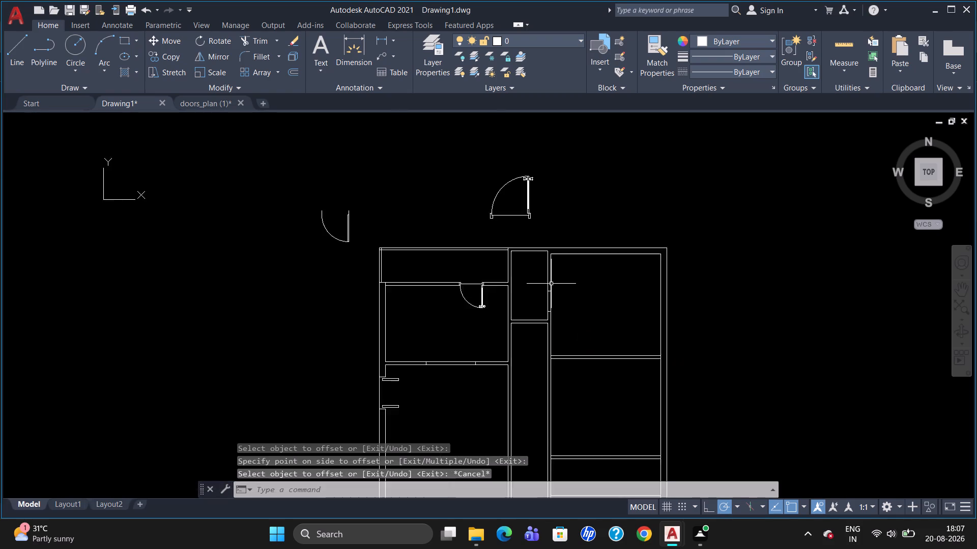
pyautogui.scroll(2, 547, 239)
pyautogui.click(501, 173)
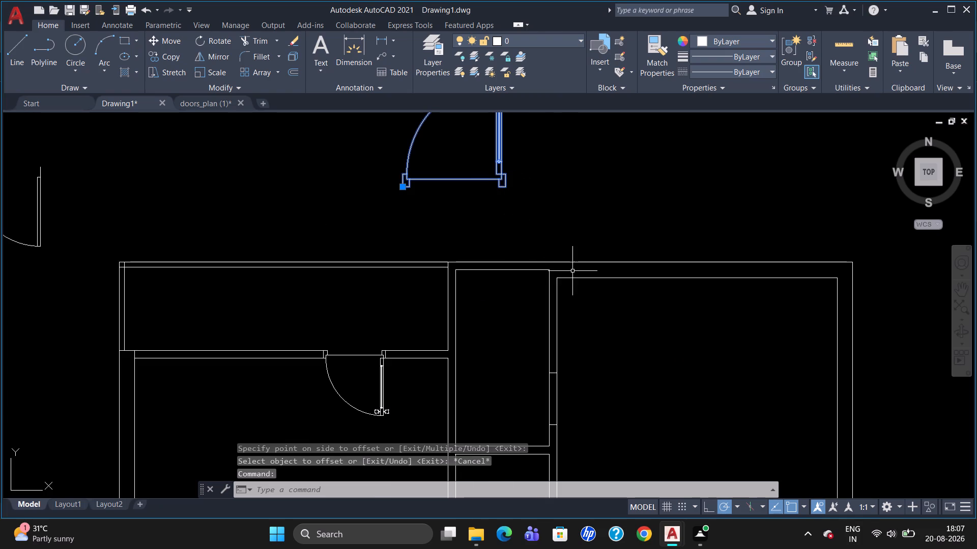
pyautogui.write('co')
pyautogui.press('Return')
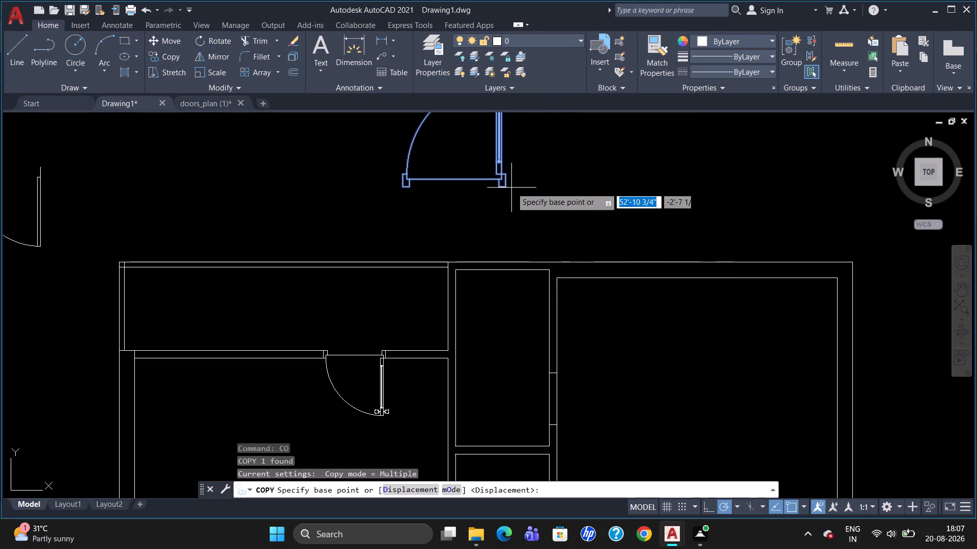
pyautogui.click(508, 169)
pyautogui.click(706, 454)
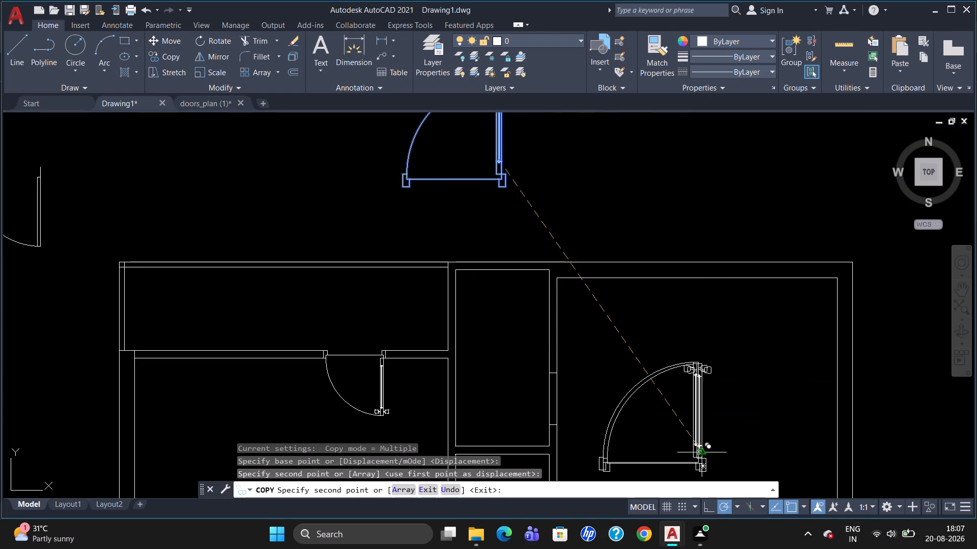
pyautogui.press('Escape')
# Mirror the copied door block in the large upper-right room about a vertical line to its right, erasing the original.
pyautogui.scroll(-2, 707, 453)
pyautogui.scroll(2, 686, 464)
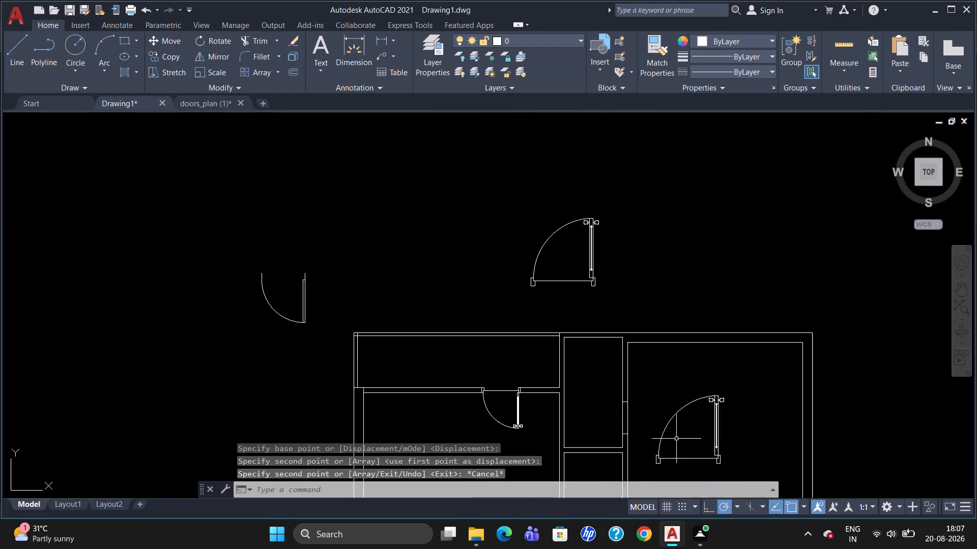
pyautogui.scroll(-1, 669, 379)
pyautogui.scroll(1, 717, 418)
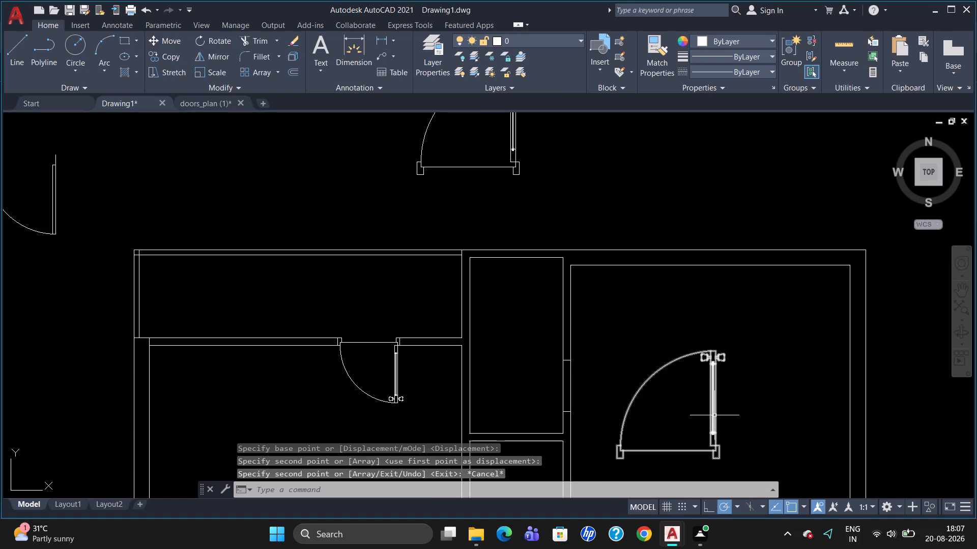
pyautogui.scroll(-2, 714, 415)
pyautogui.scroll(3, 701, 464)
pyautogui.scroll(-1, 704, 405)
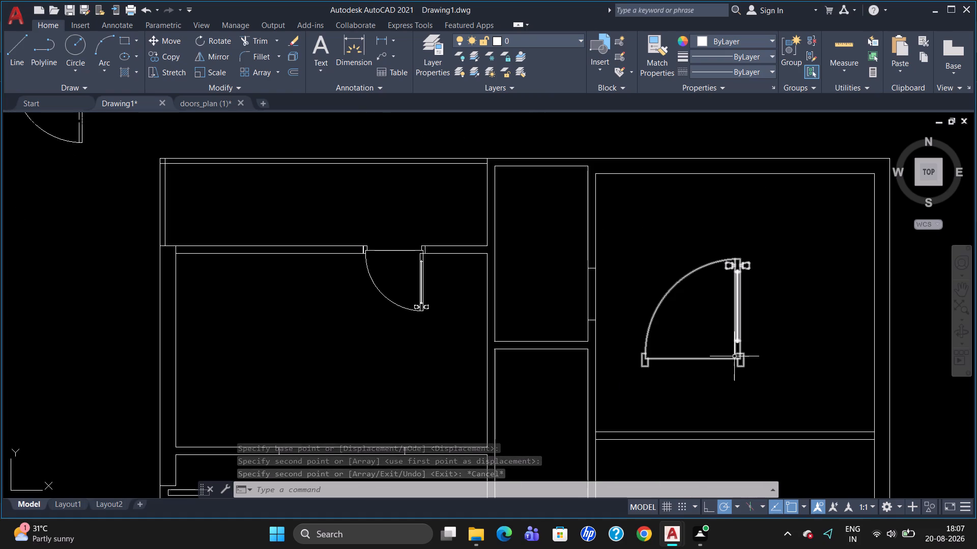
pyautogui.click(736, 353)
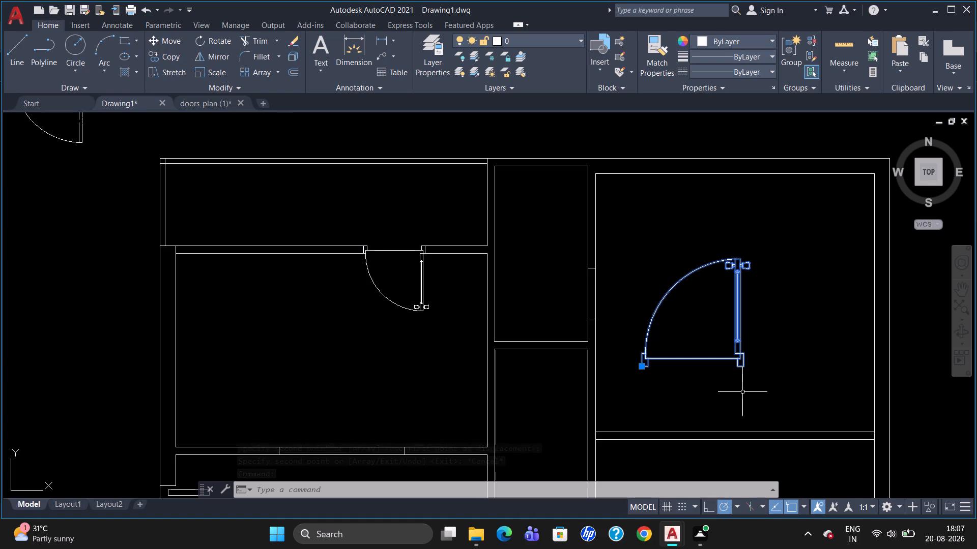
pyautogui.write('mi')
pyautogui.press('Return')
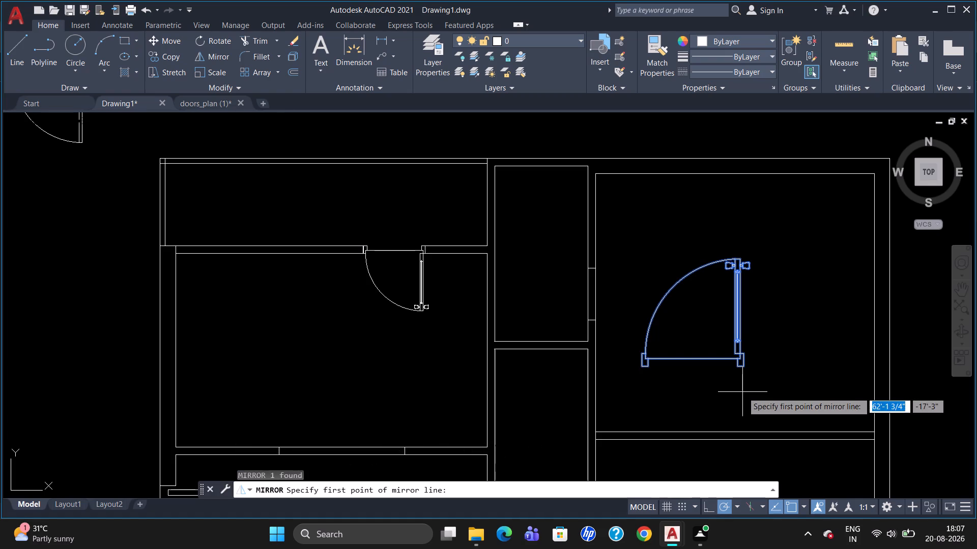
pyautogui.moveTo(789, 262); pyautogui.dragTo(790, 273)
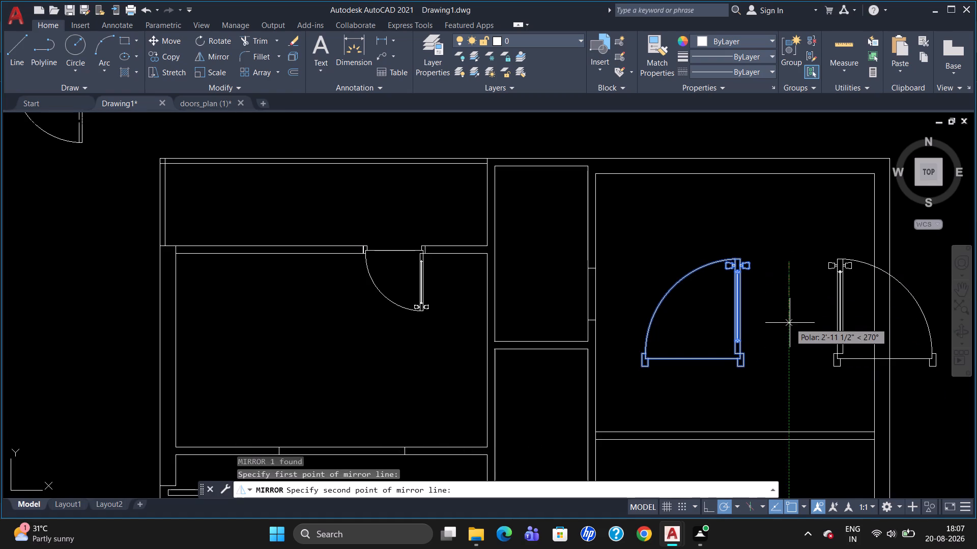
pyautogui.click(790, 323)
pyautogui.moveTo(812, 354); pyautogui.dragTo(790, 323)
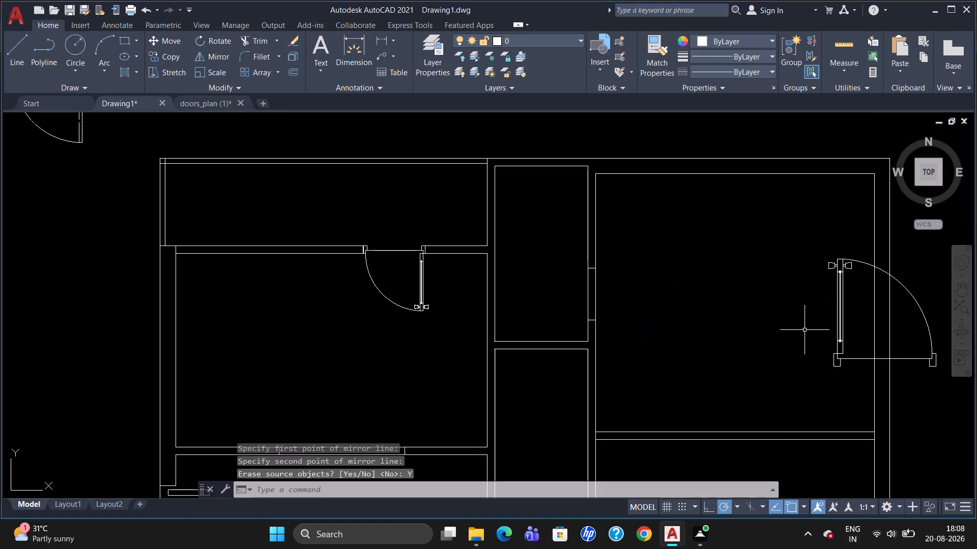
# Rotate the mirrored door block about a quarter turn counterclockwise around its hinge-side frame corner, so its leaf points left.
pyautogui.click(844, 319)
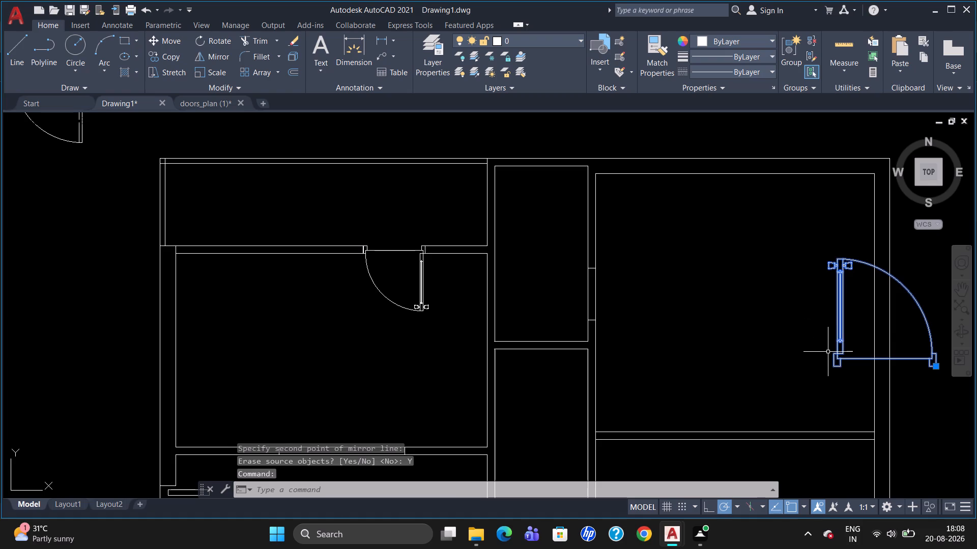
pyautogui.write('ro')
pyautogui.press('Return')
pyautogui.click(835, 362)
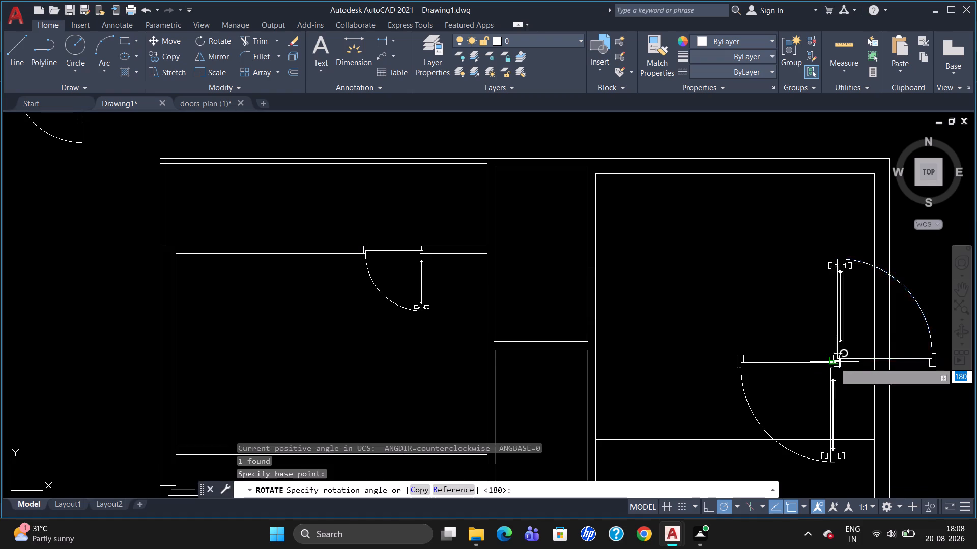
pyautogui.click(838, 304)
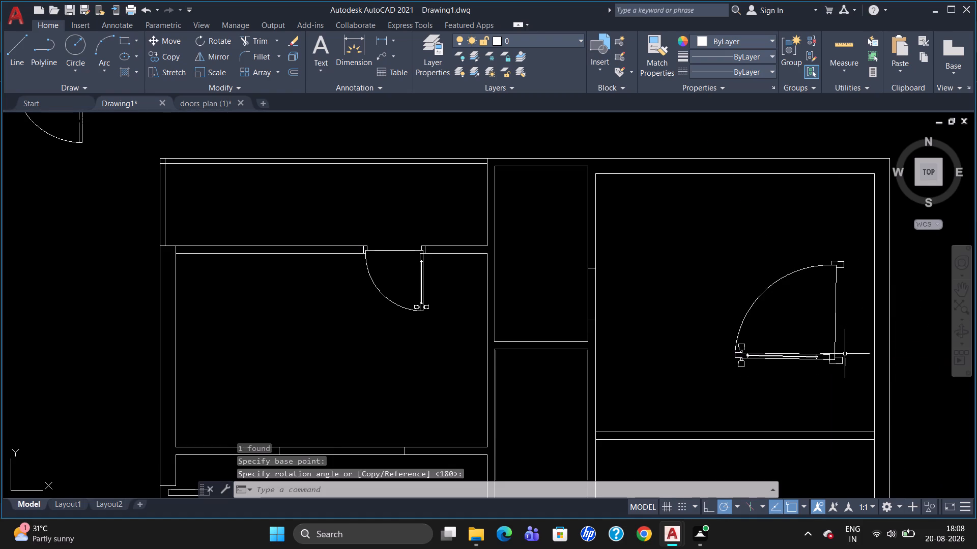
# Move the rotated door block into the upper passage room, with its hinge-side frame corner just left of the new opening's lower jamb.
pyautogui.click(841, 358)
pyautogui.press('m')
pyautogui.press('Return')
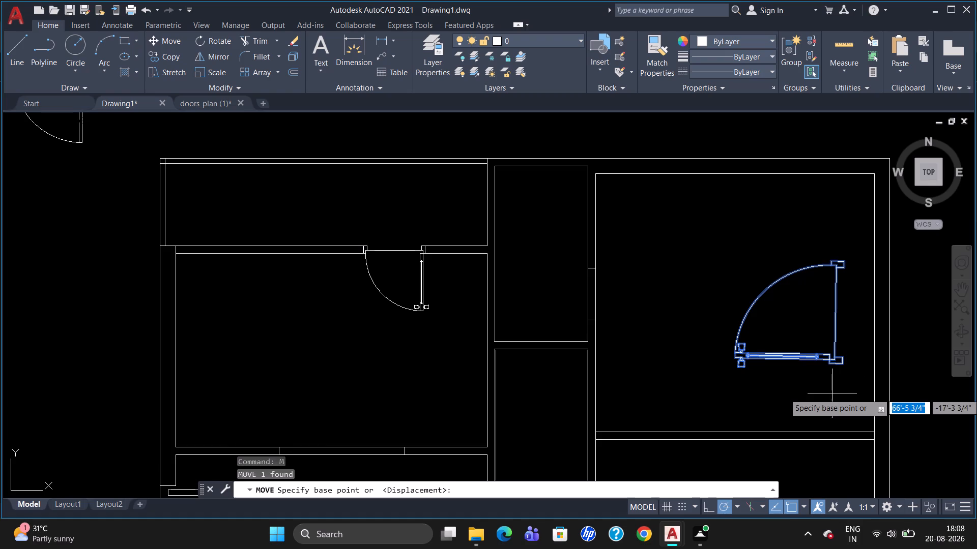
pyautogui.click(841, 363)
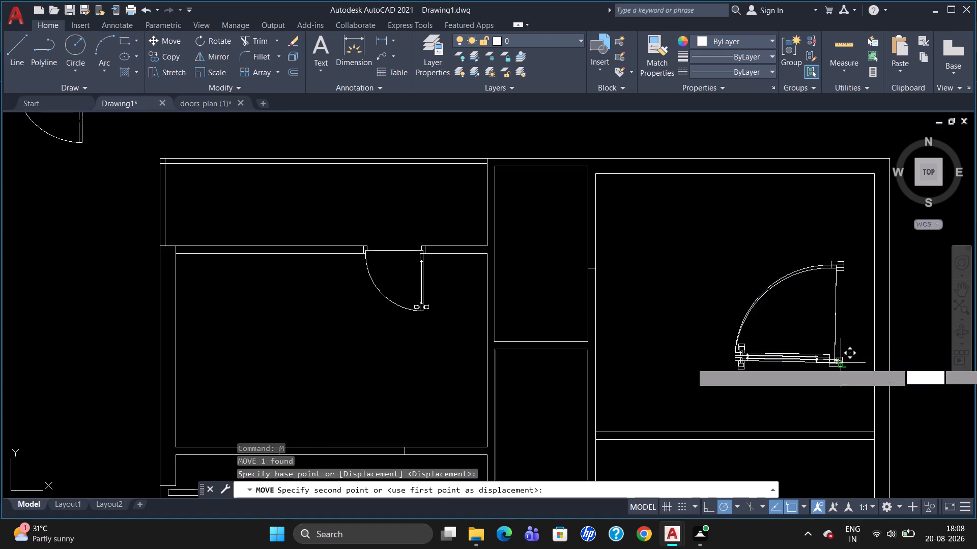
pyautogui.scroll(5, 599, 317)
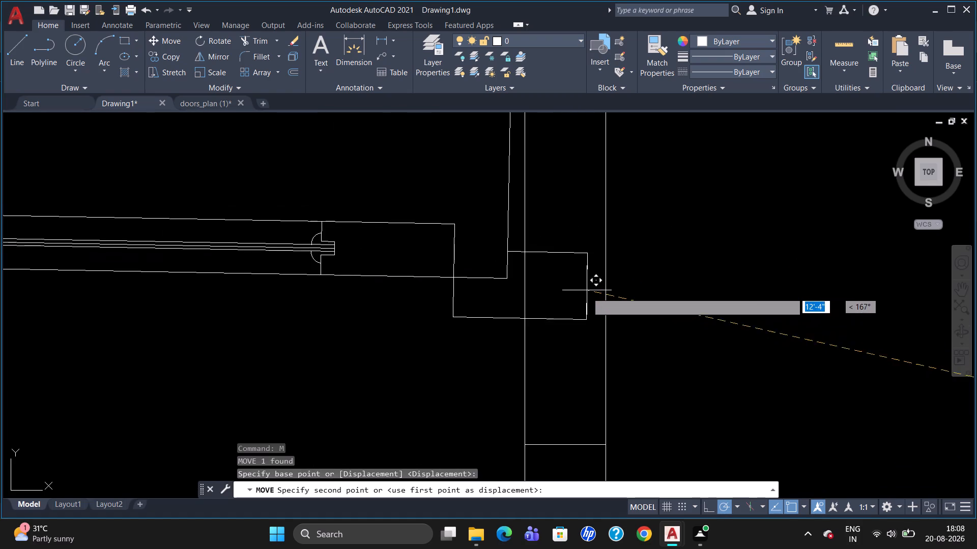
pyautogui.click(500, 394)
pyautogui.press('Escape')
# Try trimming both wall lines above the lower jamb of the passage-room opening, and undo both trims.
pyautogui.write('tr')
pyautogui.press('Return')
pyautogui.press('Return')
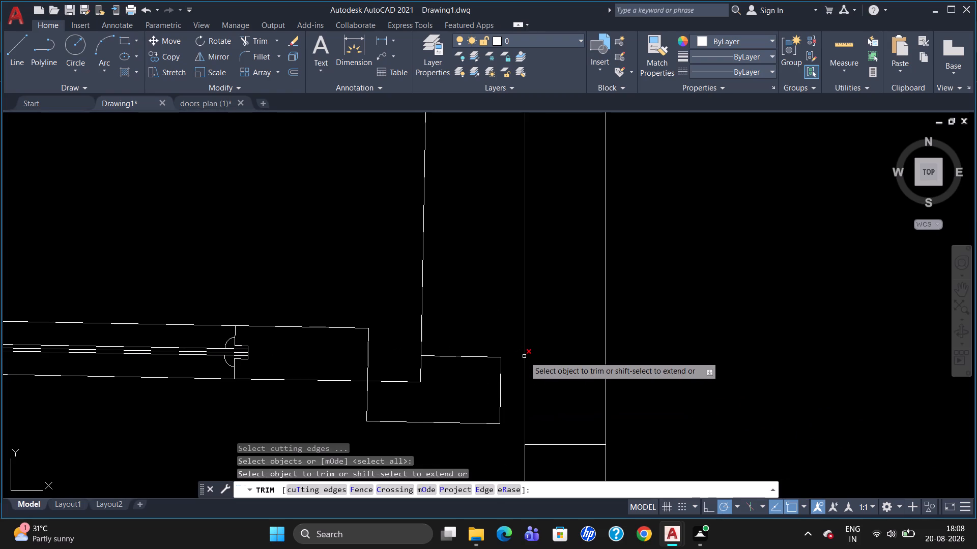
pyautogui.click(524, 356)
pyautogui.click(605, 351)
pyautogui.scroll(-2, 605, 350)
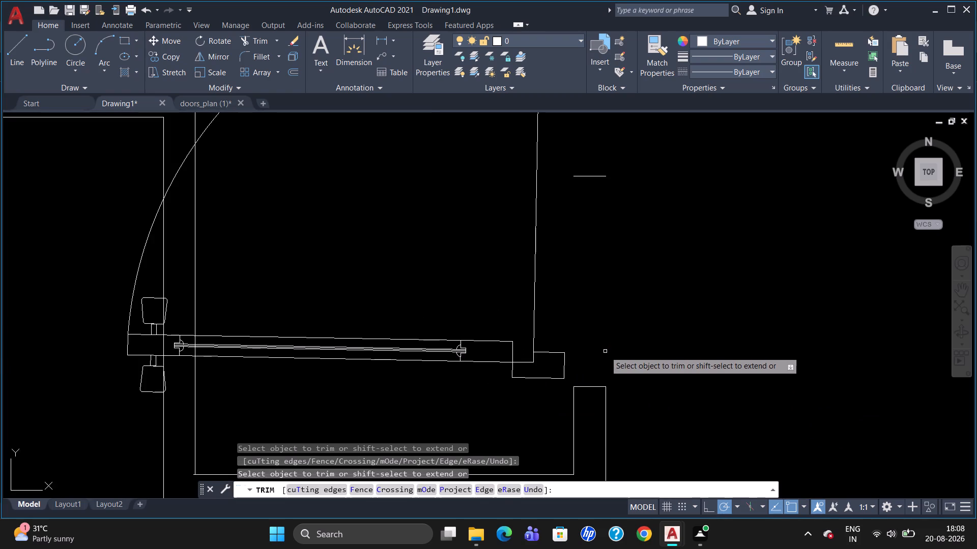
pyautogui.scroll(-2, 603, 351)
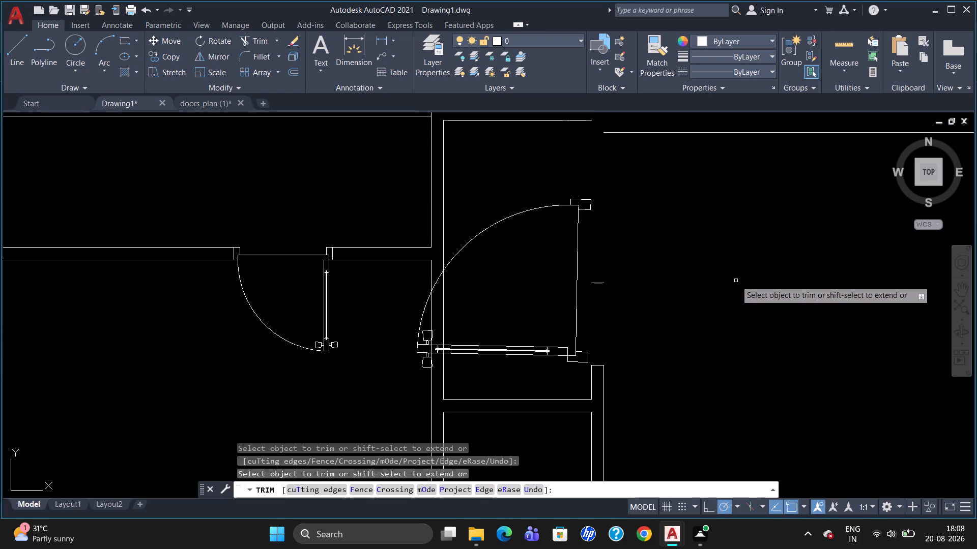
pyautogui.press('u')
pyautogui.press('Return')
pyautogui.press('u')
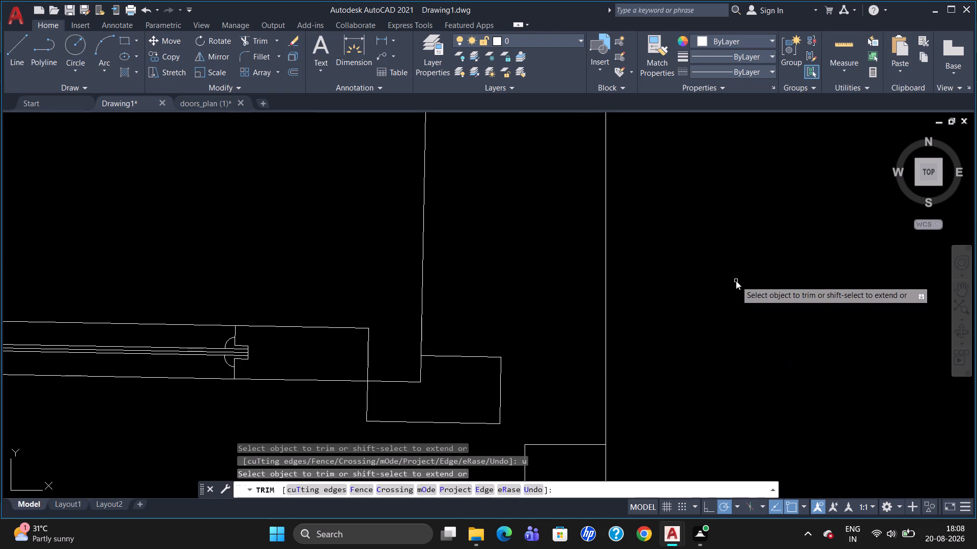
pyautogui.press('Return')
# Trim both wall lines between the two jambs to open the doorway between the passage room and the large right-hand room.
pyautogui.scroll(-4, 606, 215)
pyautogui.scroll(1, 663, 128)
pyautogui.scroll(-1, 656, 167)
pyautogui.scroll(3, 625, 136)
pyautogui.scroll(-4, 625, 174)
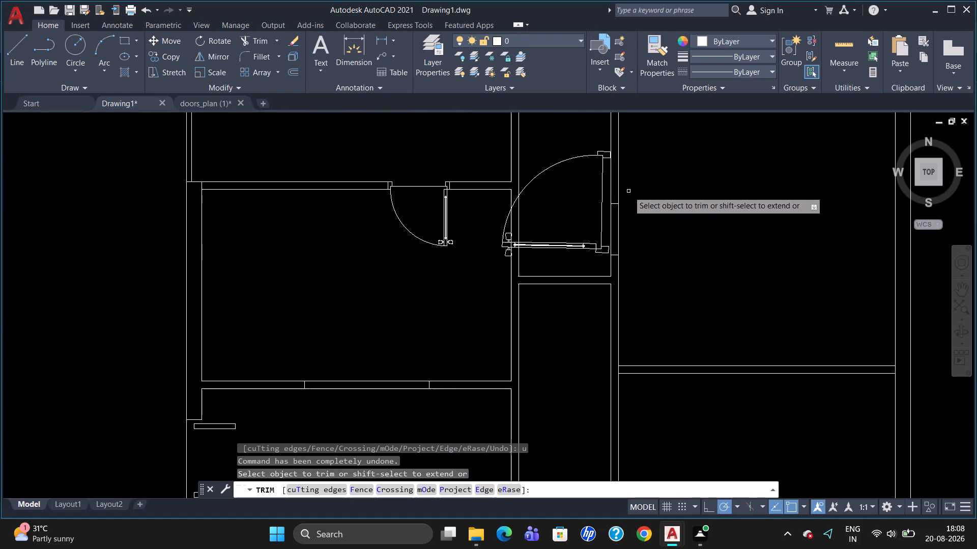
pyautogui.scroll(-2, 662, 201)
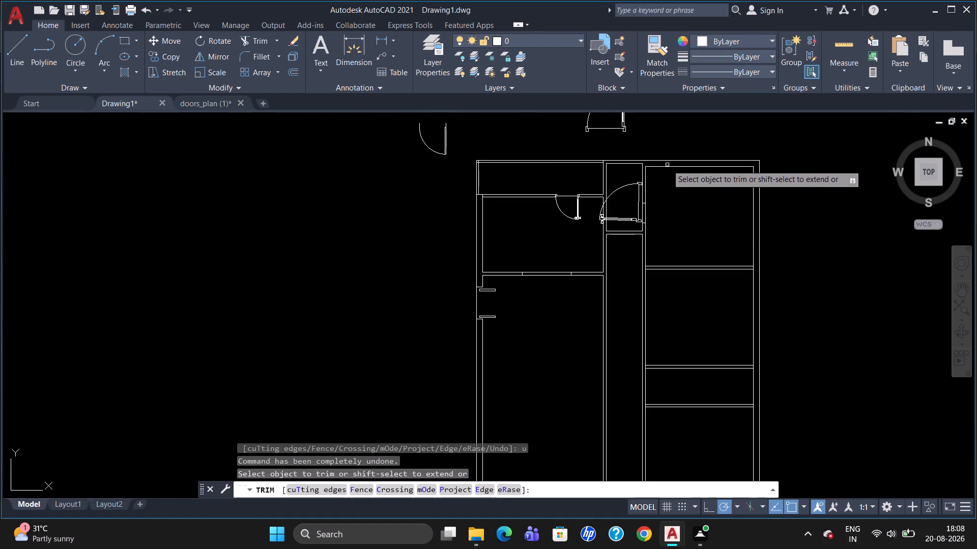
pyautogui.scroll(1, 667, 164)
pyautogui.click(634, 241)
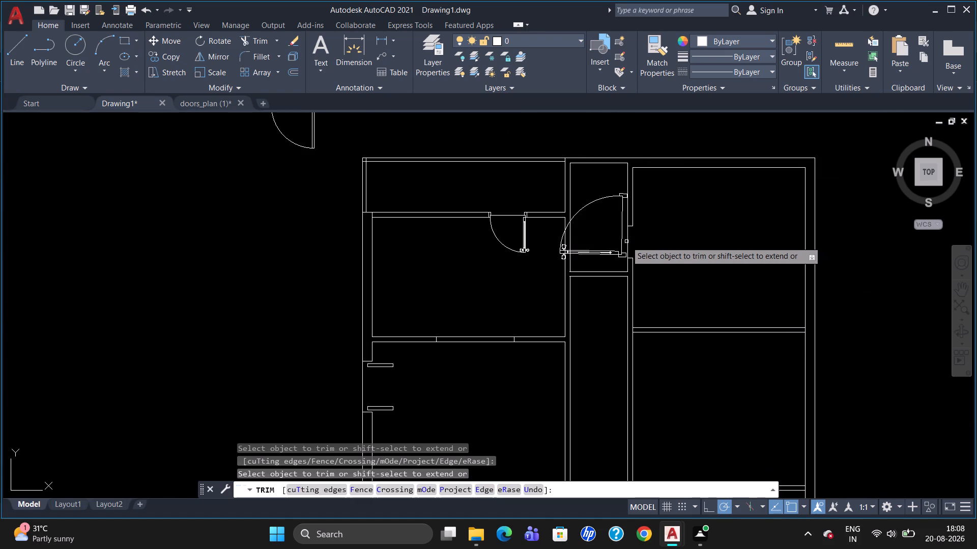
pyautogui.click(626, 241)
pyautogui.press('Escape')
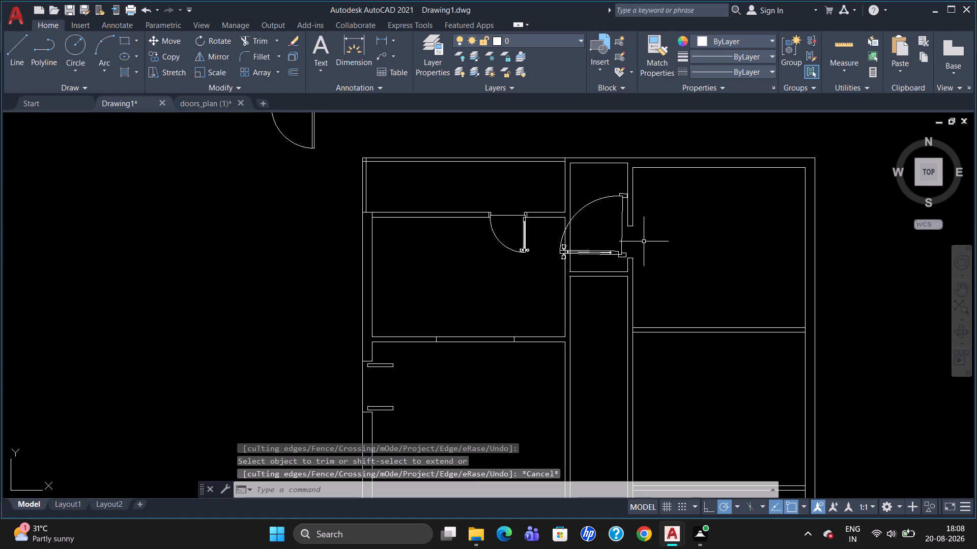
# Move the door block so its lower frame corner sits on the right end of the opening's lower jamb.
pyautogui.scroll(2, 637, 229)
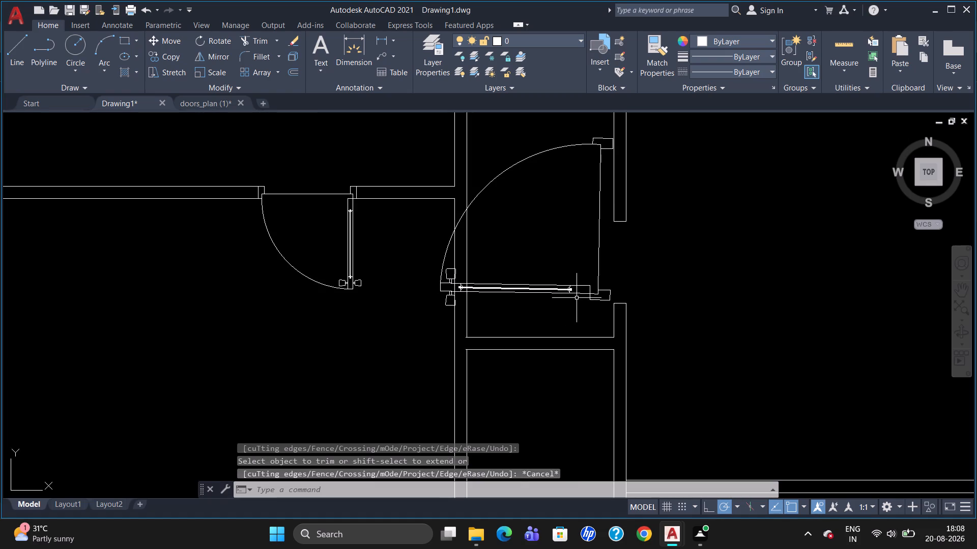
pyautogui.click(571, 294)
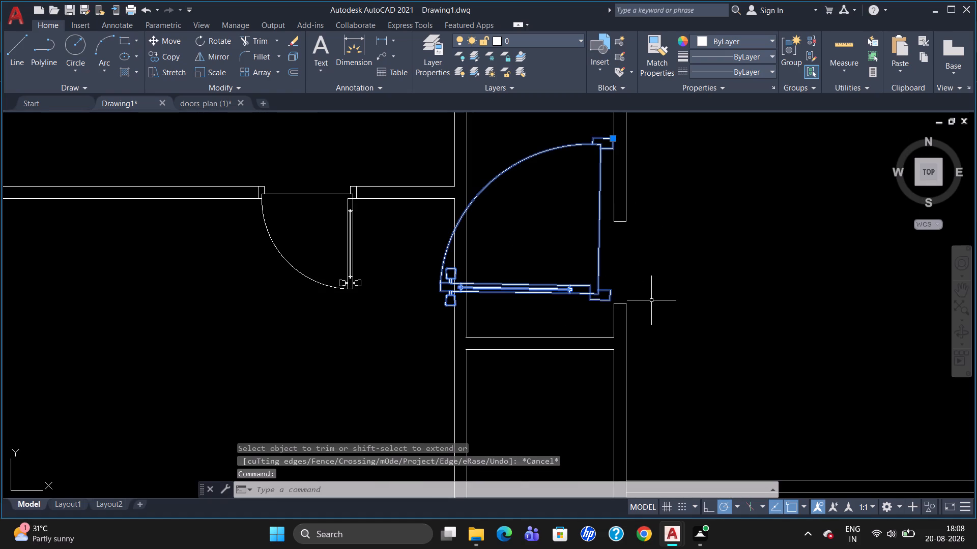
pyautogui.press('m')
pyautogui.press('Return')
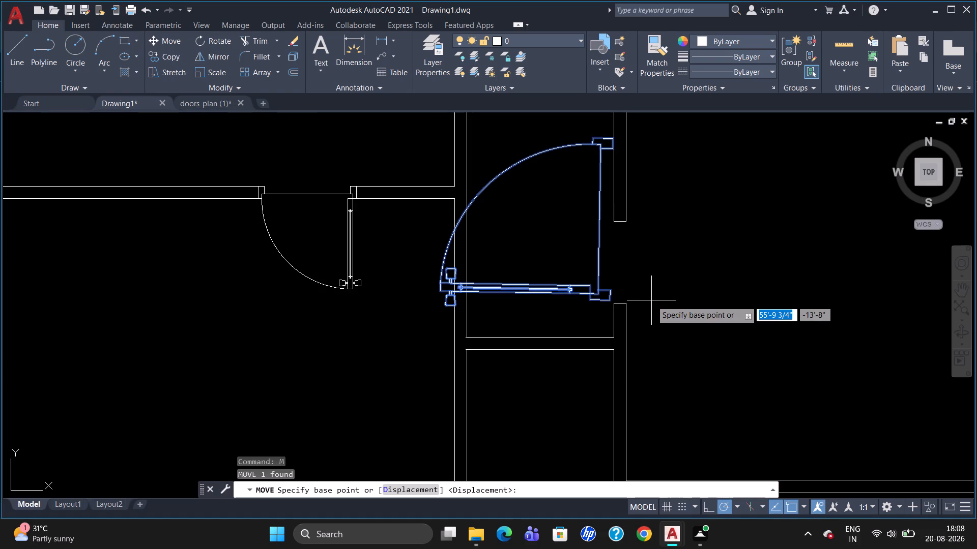
pyautogui.click(608, 298)
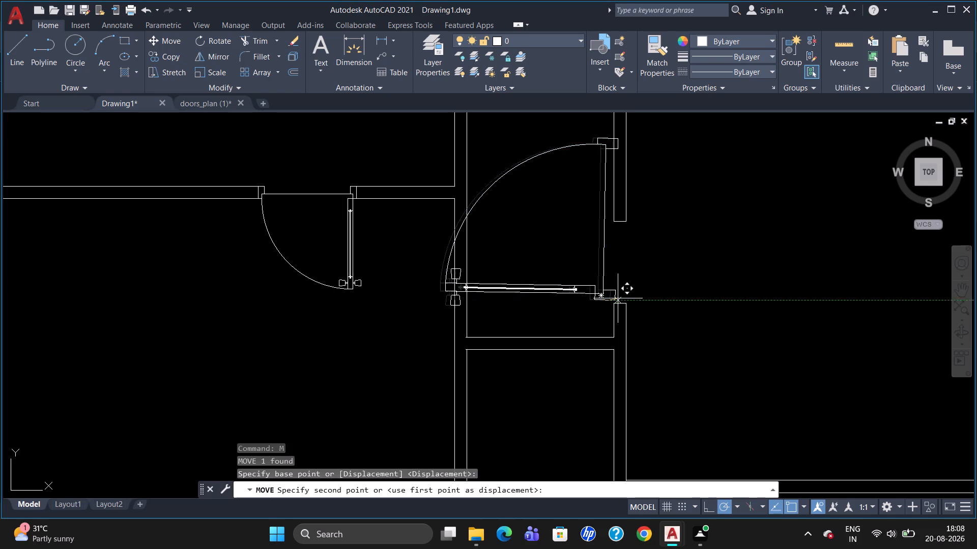
pyautogui.click(626, 307)
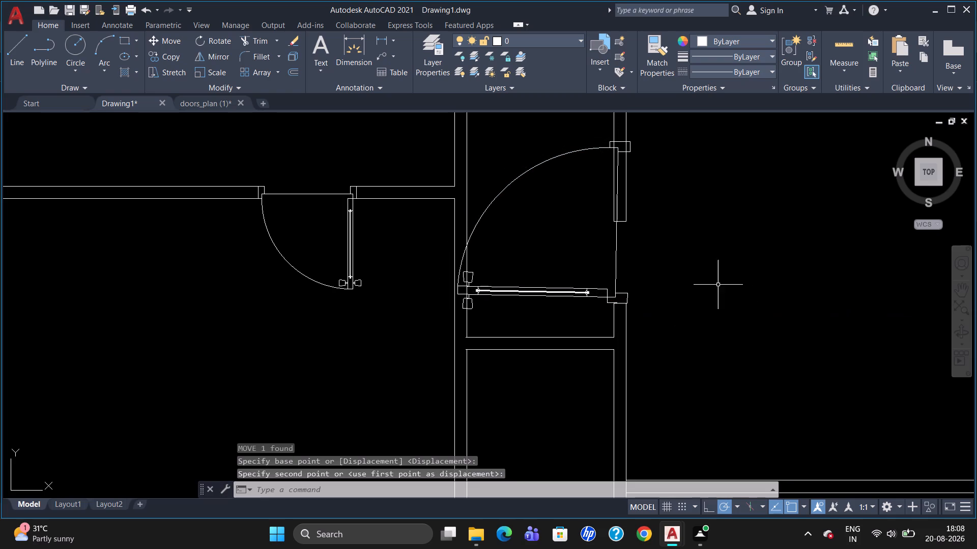
# Scale the door block down from its lower frame corner to fit the height of the passage-room opening.
pyautogui.click(594, 295)
pyautogui.write('sc')
pyautogui.press('Return')
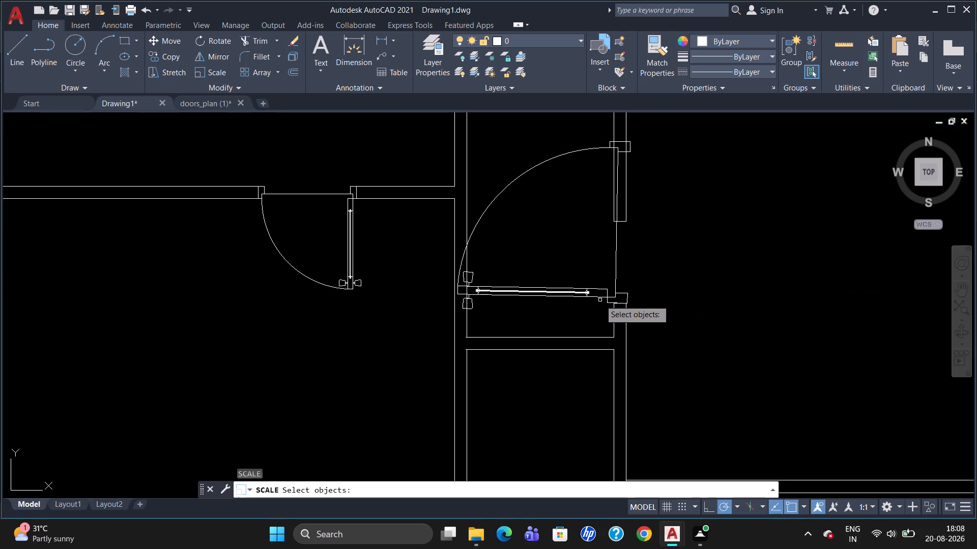
pyautogui.click(600, 300)
pyautogui.click(598, 297)
pyautogui.press('Return')
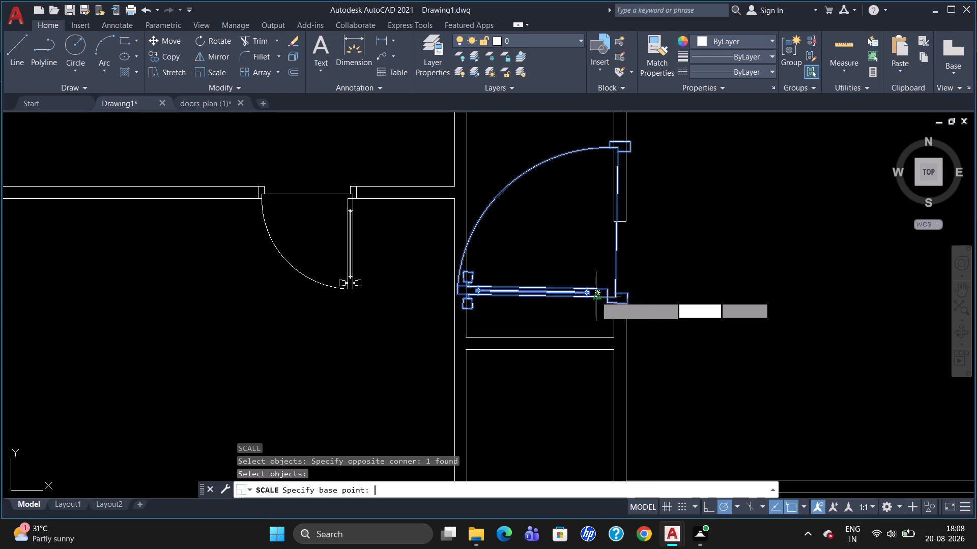
pyautogui.click(624, 304)
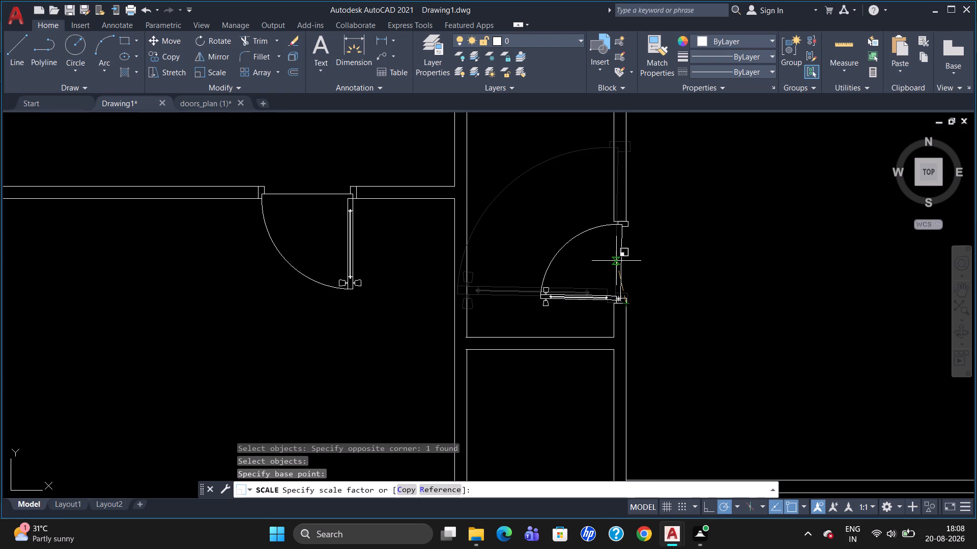
pyautogui.scroll(2, 614, 262)
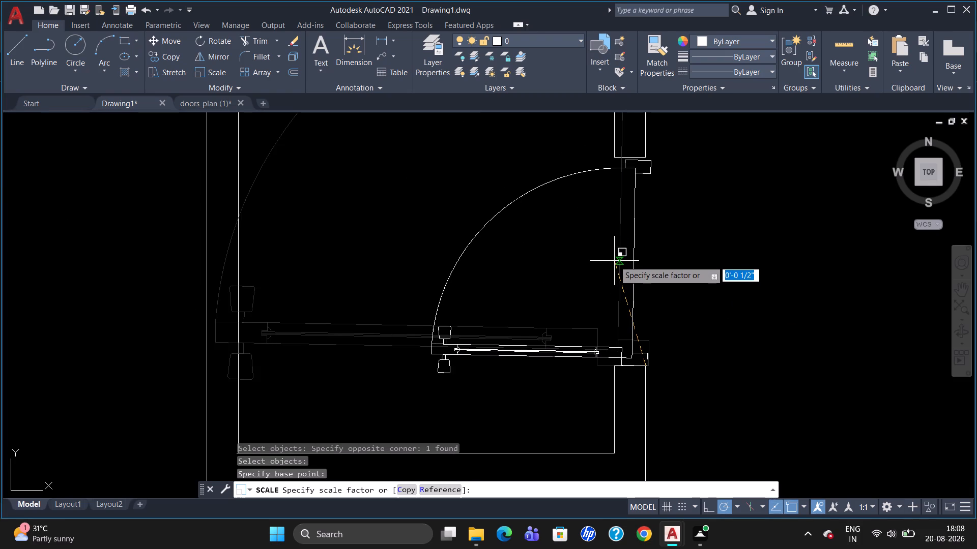
pyautogui.click(614, 259)
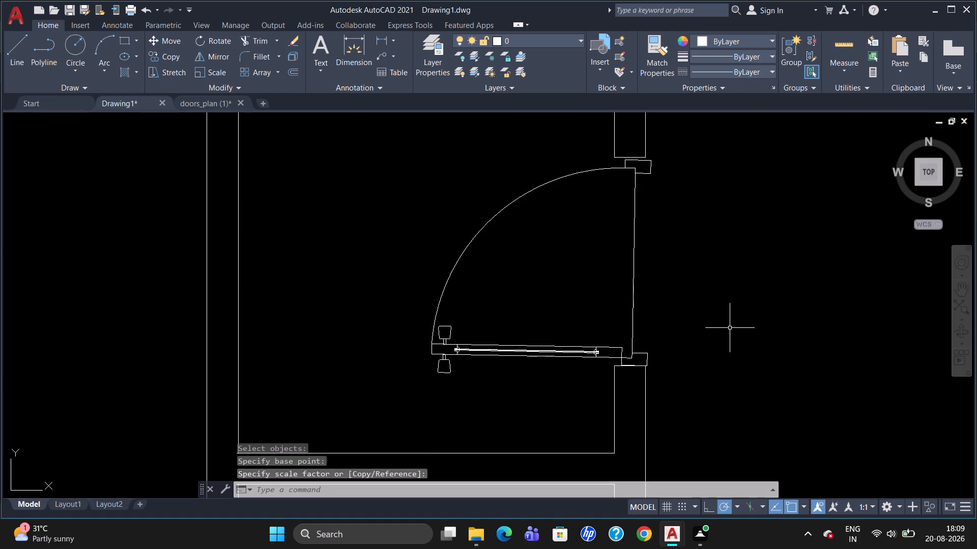
# Trim the wall line crossing the end of the partition between the upper and middle right-hand rooms, where it meets the corridor wall.
pyautogui.scroll(-3, 732, 325)
pyautogui.scroll(3, 739, 426)
pyautogui.scroll(-5, 708, 339)
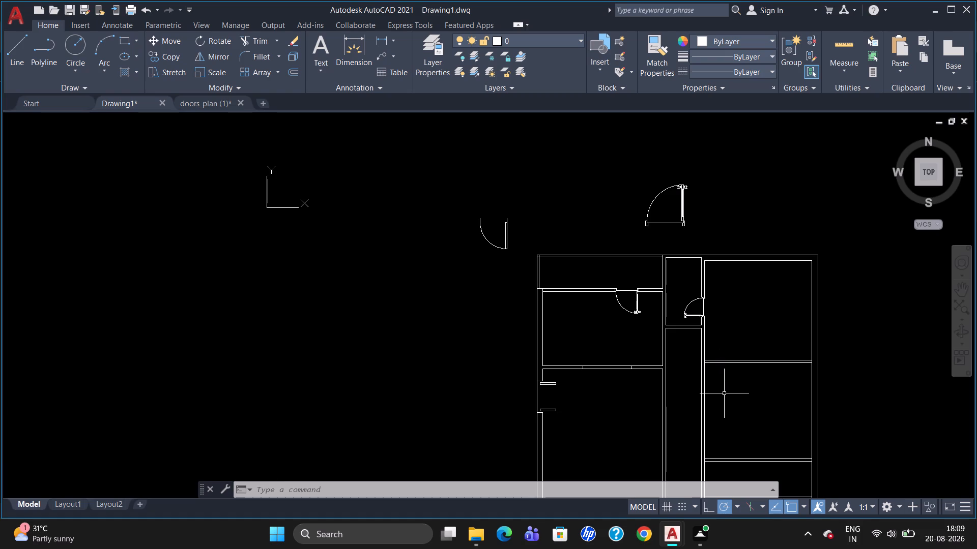
pyautogui.scroll(2, 724, 394)
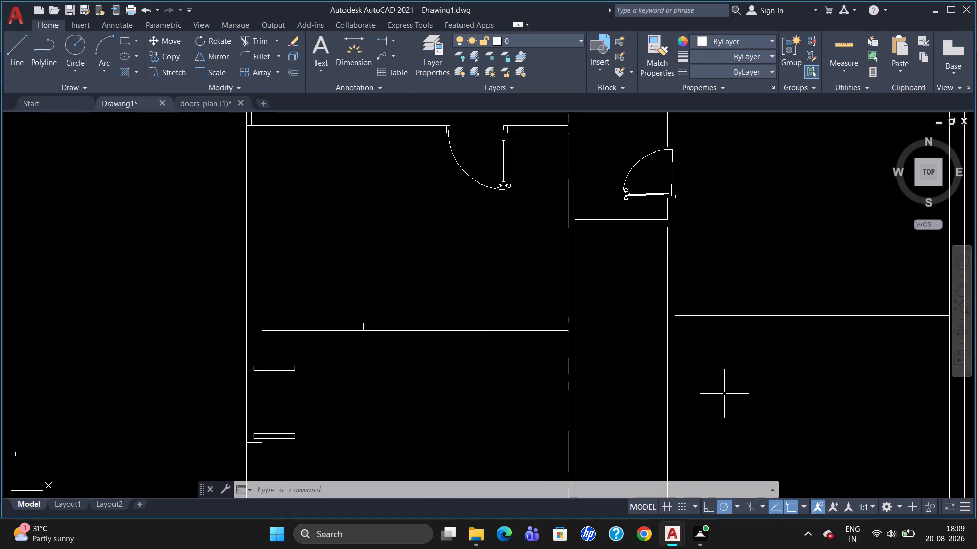
pyautogui.scroll(-2, 724, 389)
pyautogui.scroll(1, 724, 329)
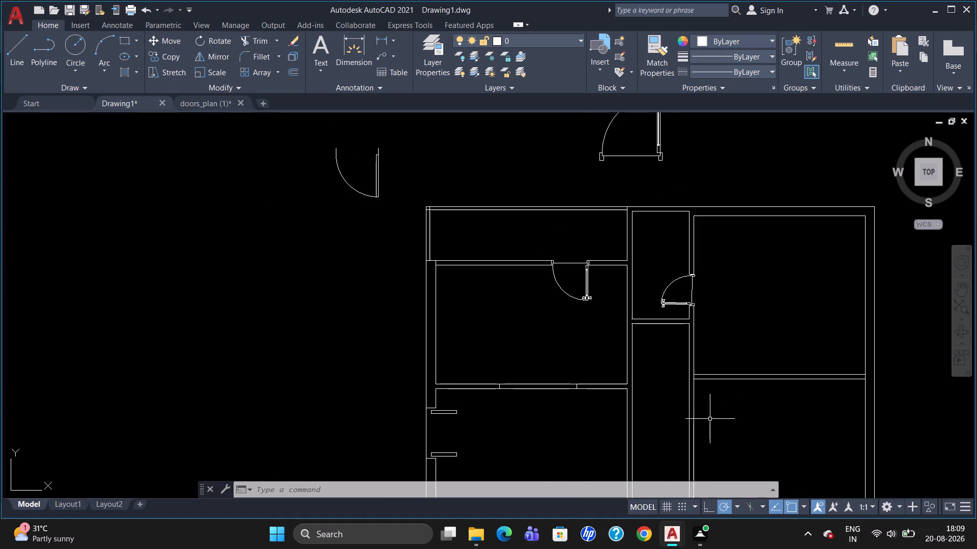
pyautogui.scroll(1, 710, 419)
pyautogui.write('tr')
pyautogui.press('Return')
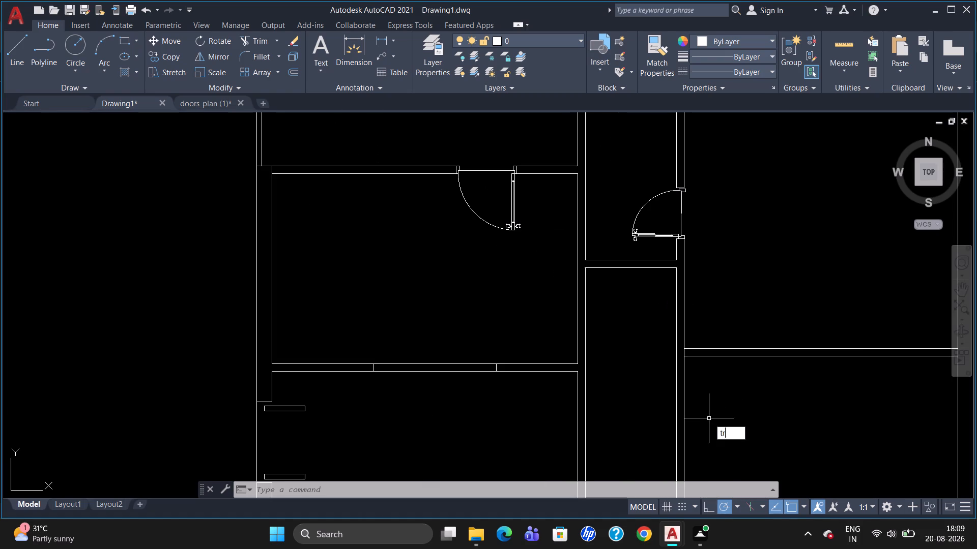
pyautogui.press('Return')
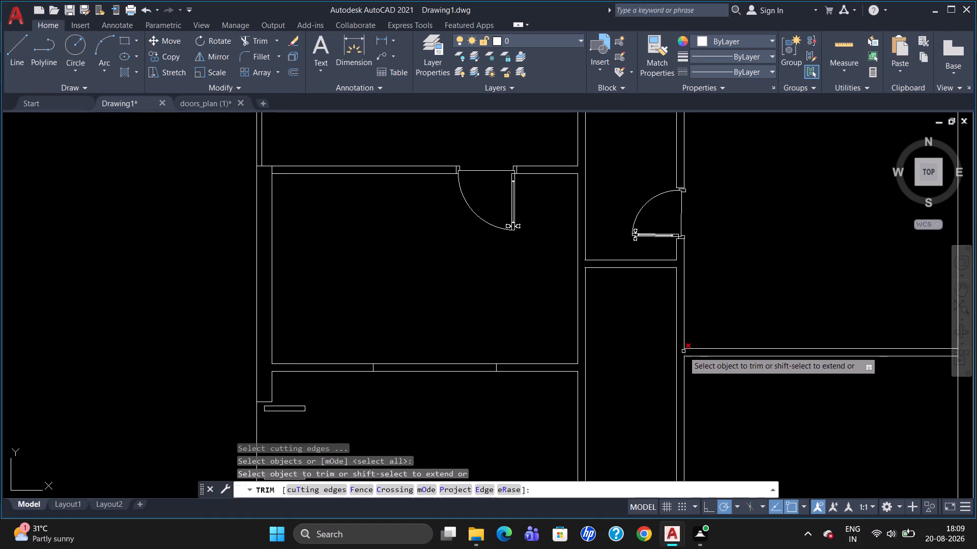
pyautogui.click(684, 352)
pyautogui.press('Escape')
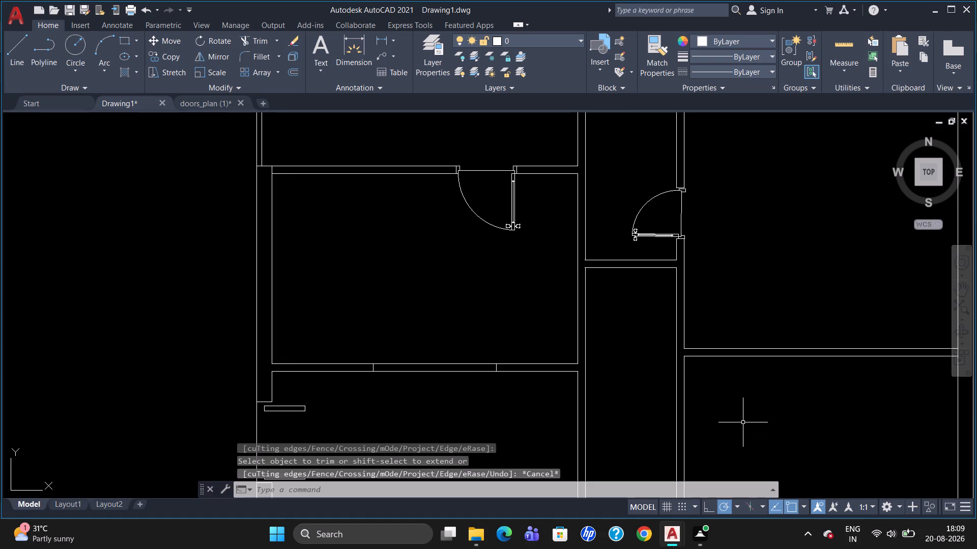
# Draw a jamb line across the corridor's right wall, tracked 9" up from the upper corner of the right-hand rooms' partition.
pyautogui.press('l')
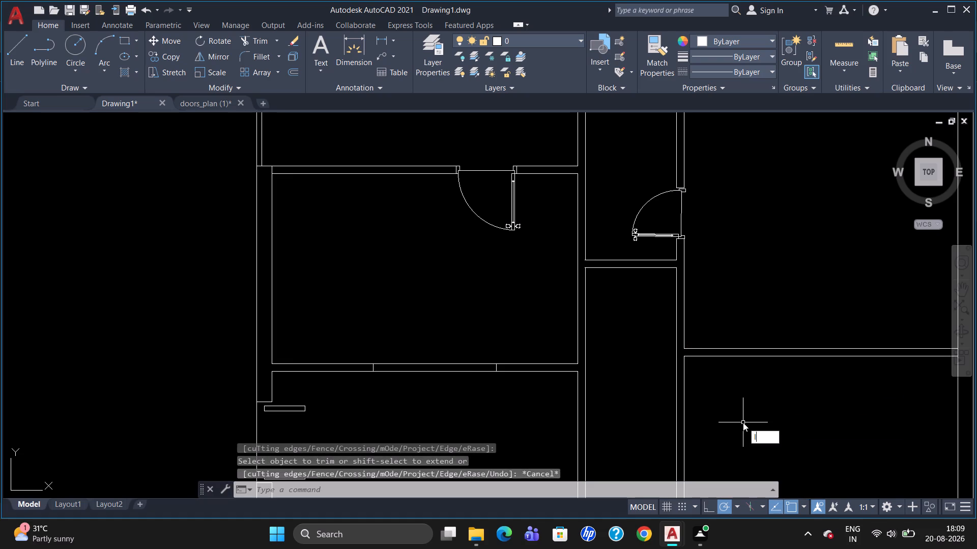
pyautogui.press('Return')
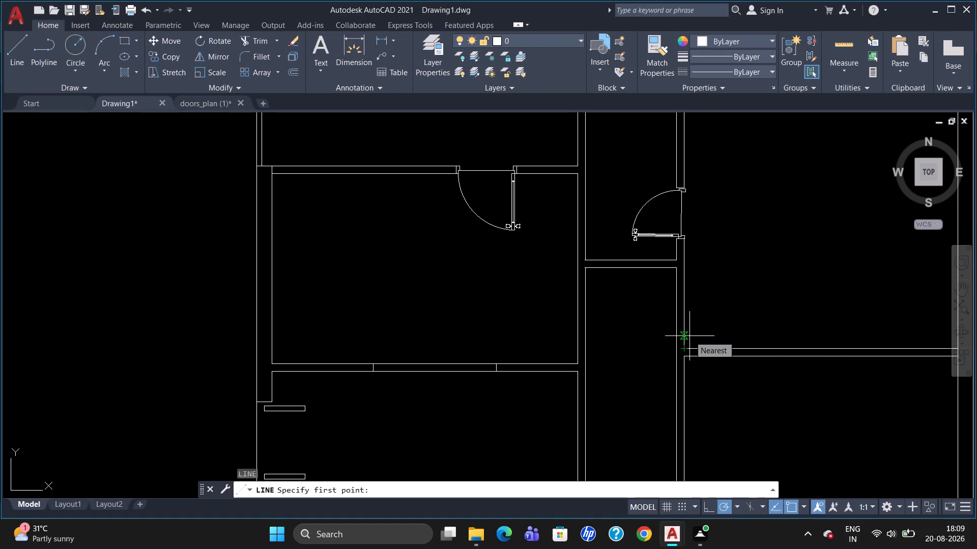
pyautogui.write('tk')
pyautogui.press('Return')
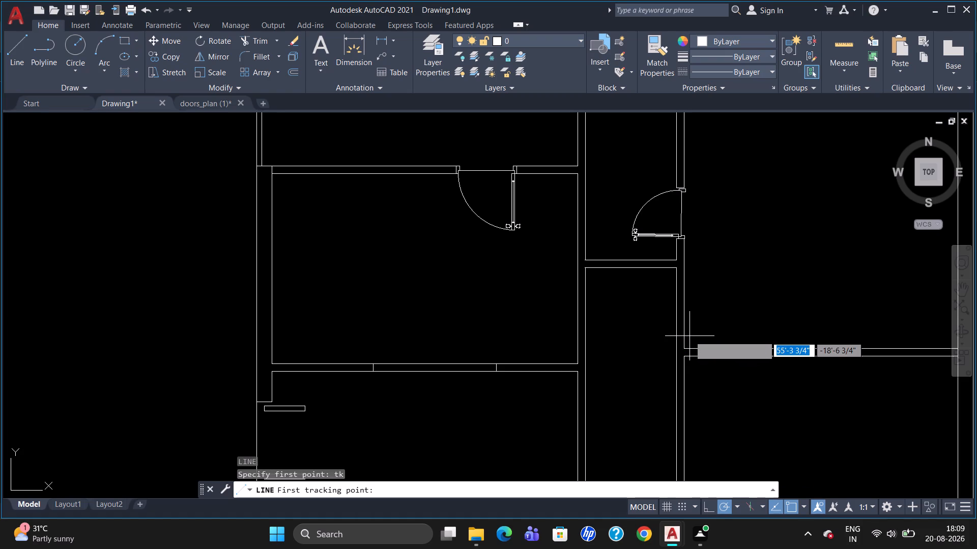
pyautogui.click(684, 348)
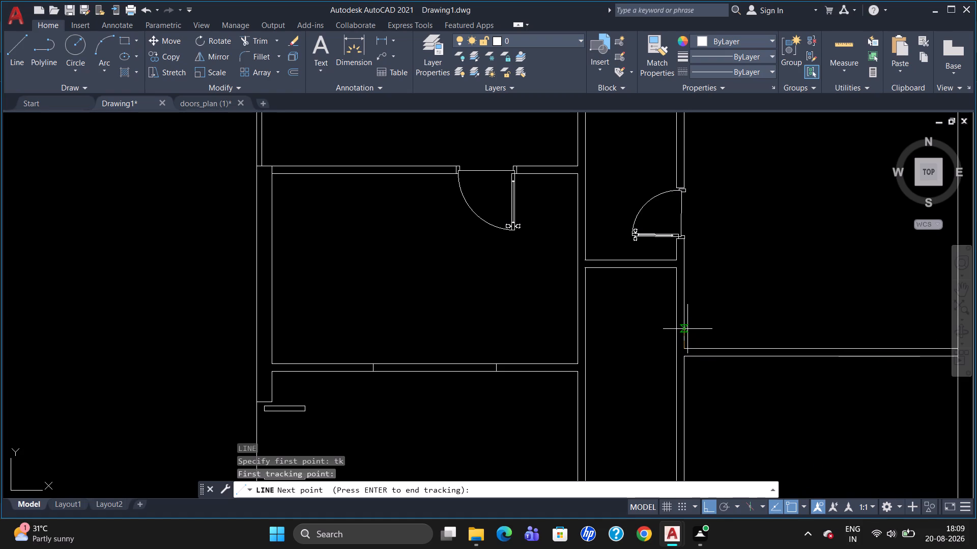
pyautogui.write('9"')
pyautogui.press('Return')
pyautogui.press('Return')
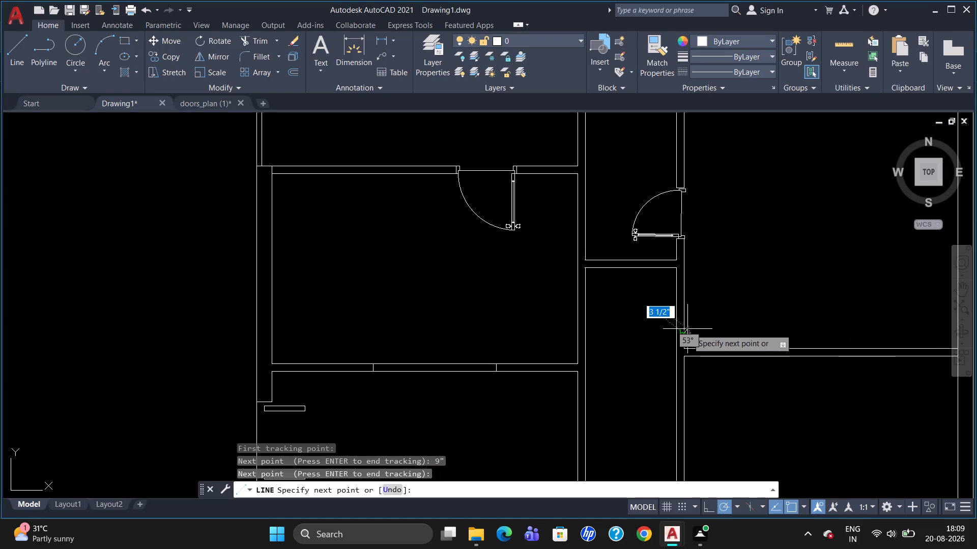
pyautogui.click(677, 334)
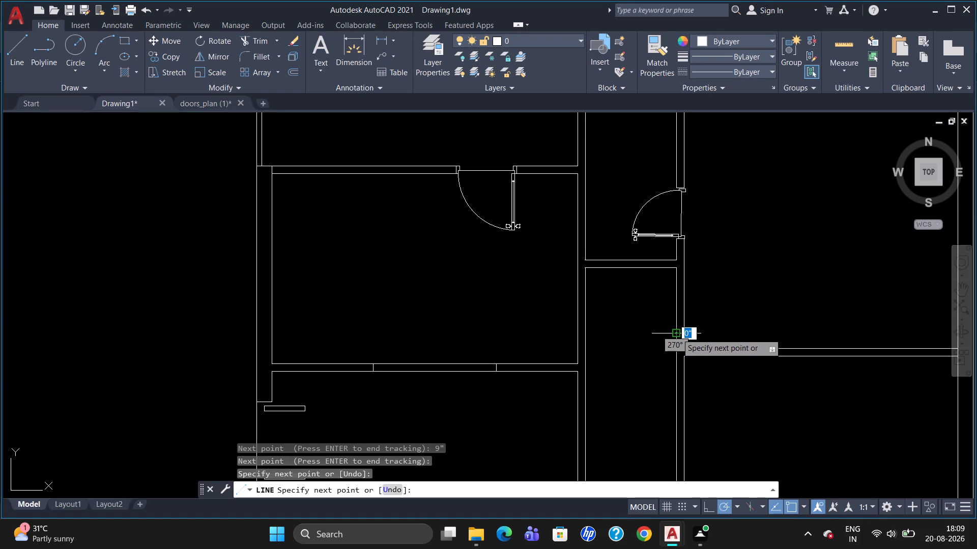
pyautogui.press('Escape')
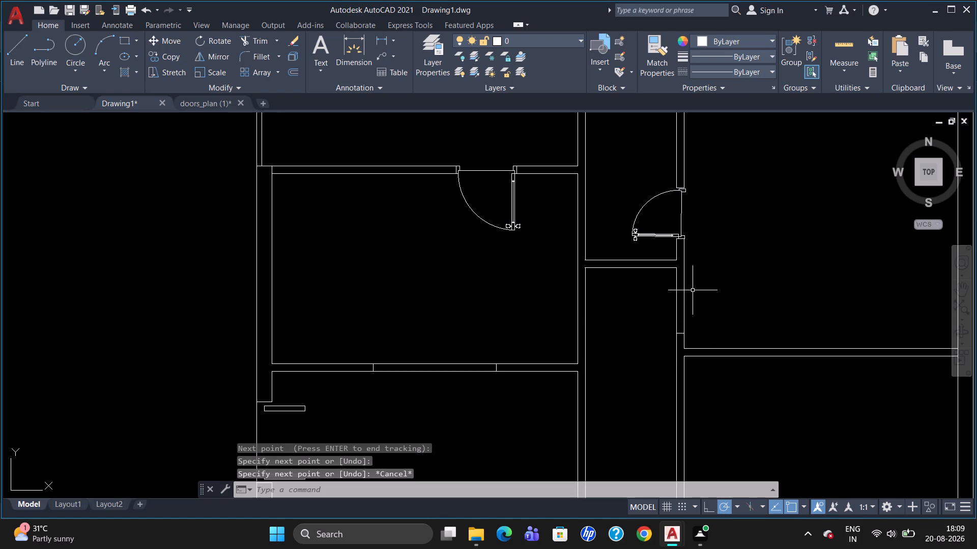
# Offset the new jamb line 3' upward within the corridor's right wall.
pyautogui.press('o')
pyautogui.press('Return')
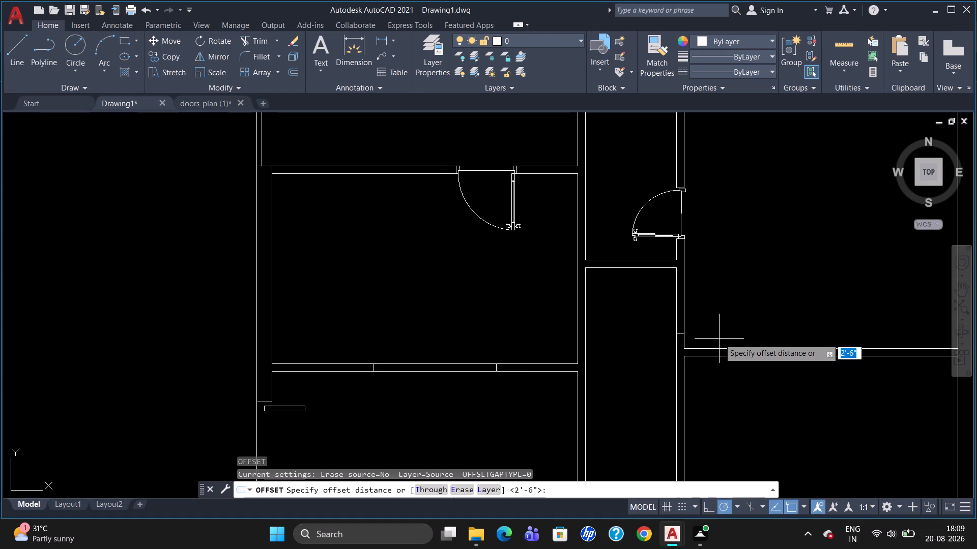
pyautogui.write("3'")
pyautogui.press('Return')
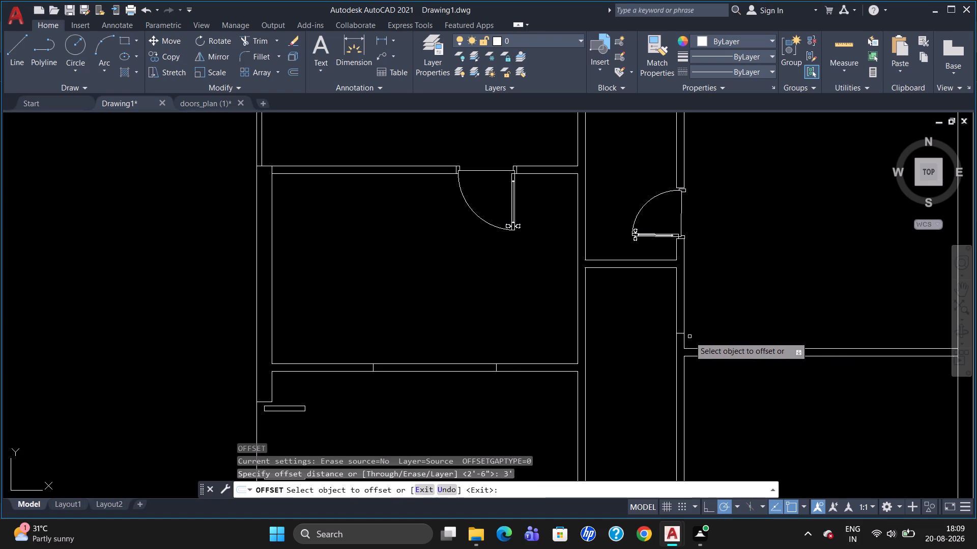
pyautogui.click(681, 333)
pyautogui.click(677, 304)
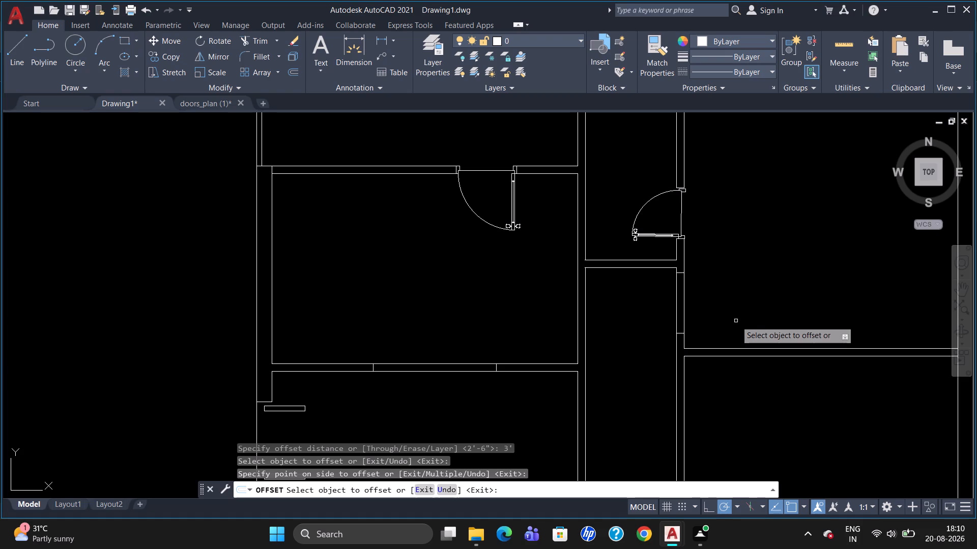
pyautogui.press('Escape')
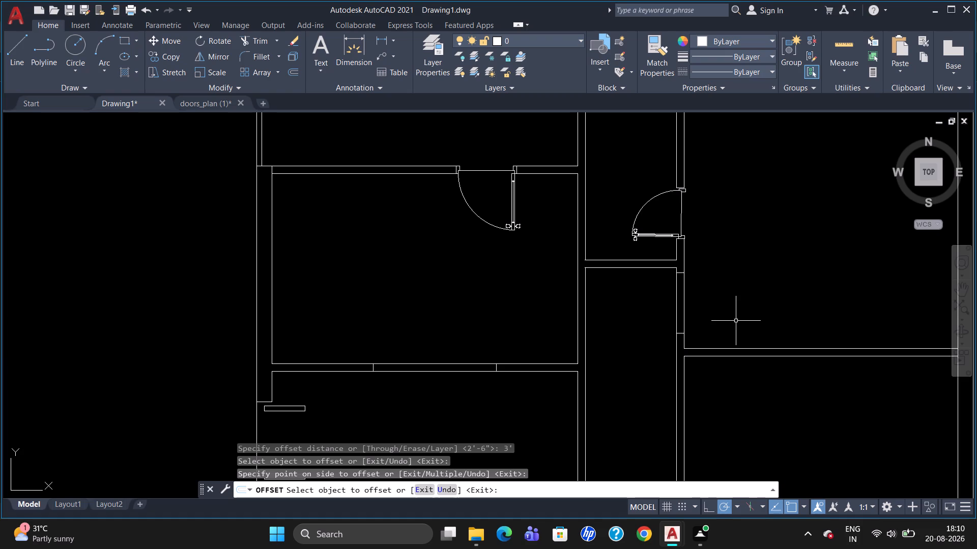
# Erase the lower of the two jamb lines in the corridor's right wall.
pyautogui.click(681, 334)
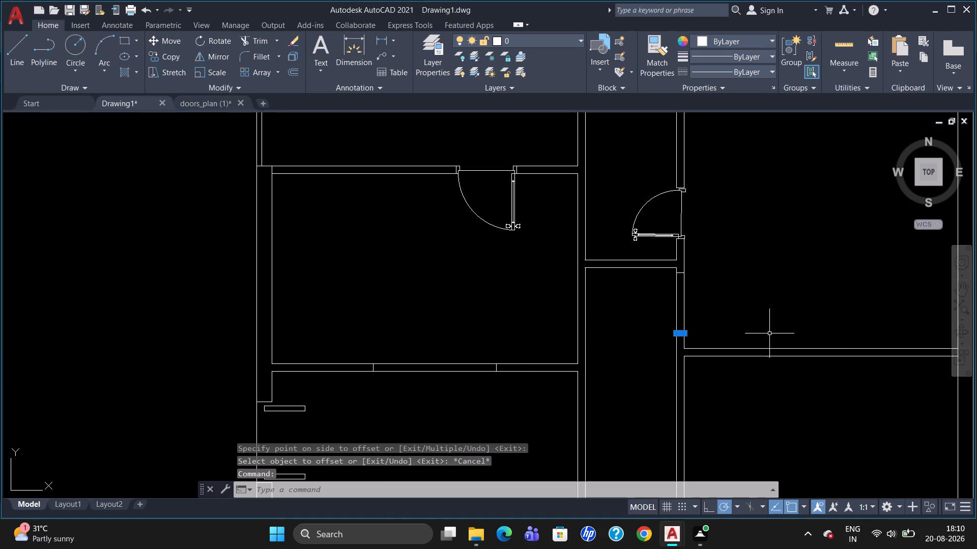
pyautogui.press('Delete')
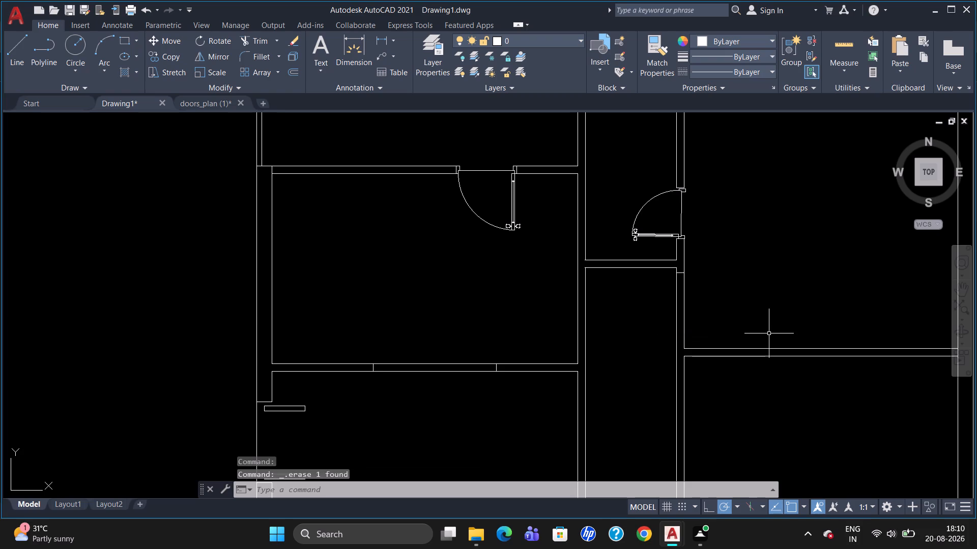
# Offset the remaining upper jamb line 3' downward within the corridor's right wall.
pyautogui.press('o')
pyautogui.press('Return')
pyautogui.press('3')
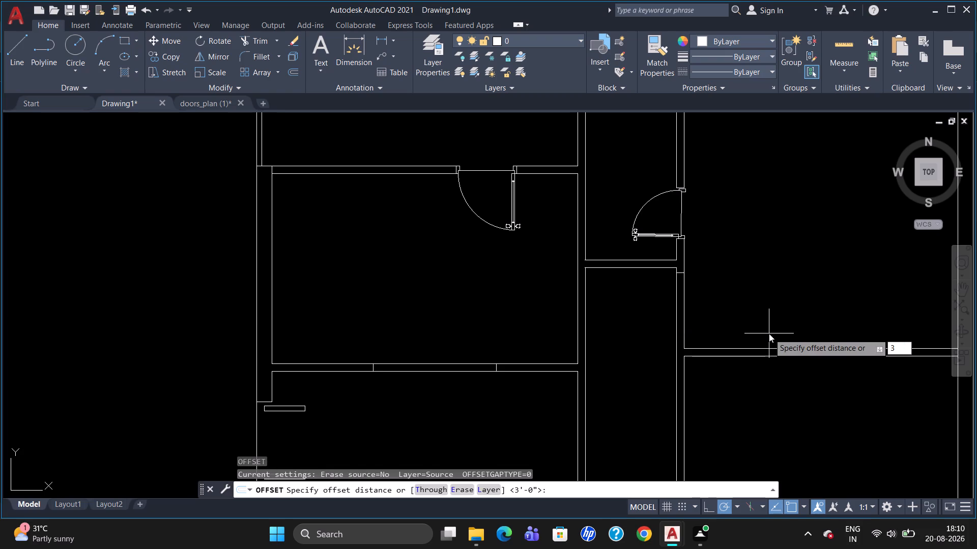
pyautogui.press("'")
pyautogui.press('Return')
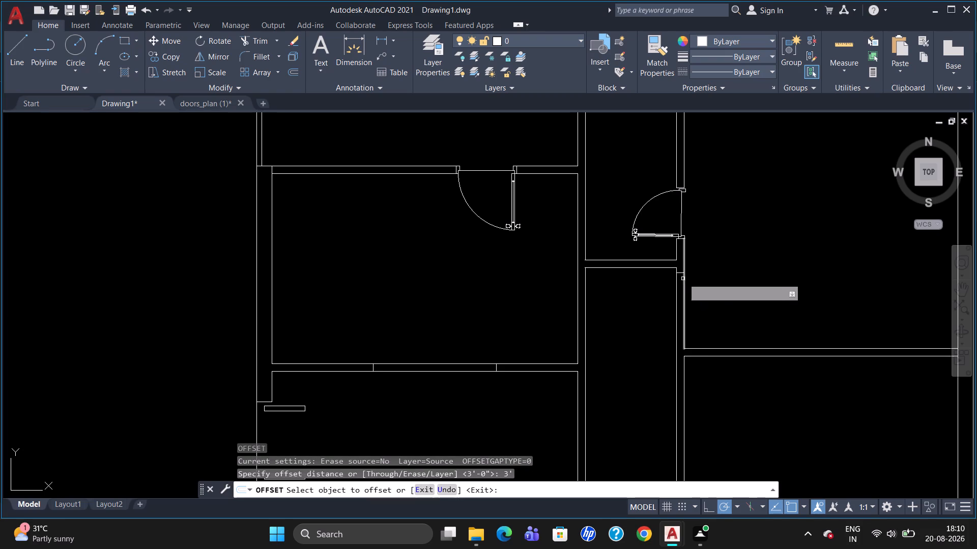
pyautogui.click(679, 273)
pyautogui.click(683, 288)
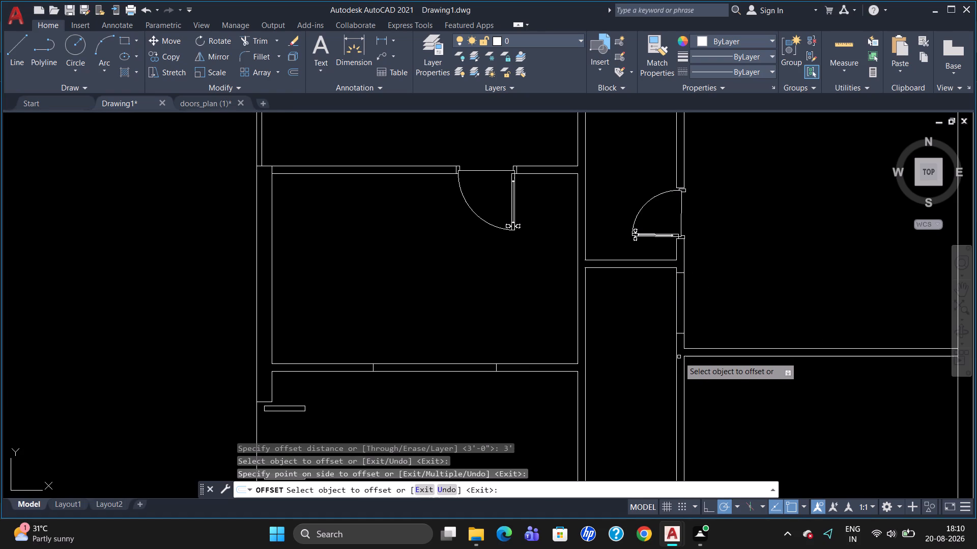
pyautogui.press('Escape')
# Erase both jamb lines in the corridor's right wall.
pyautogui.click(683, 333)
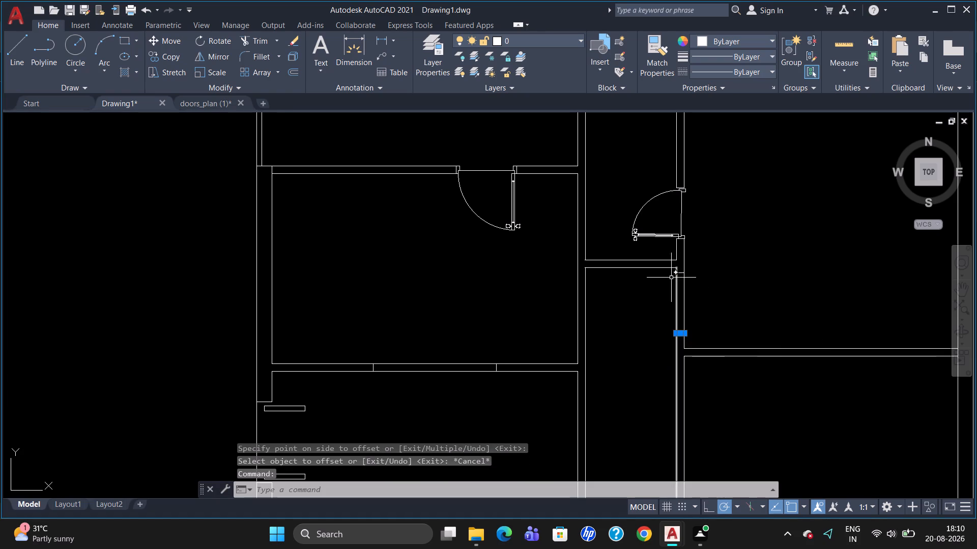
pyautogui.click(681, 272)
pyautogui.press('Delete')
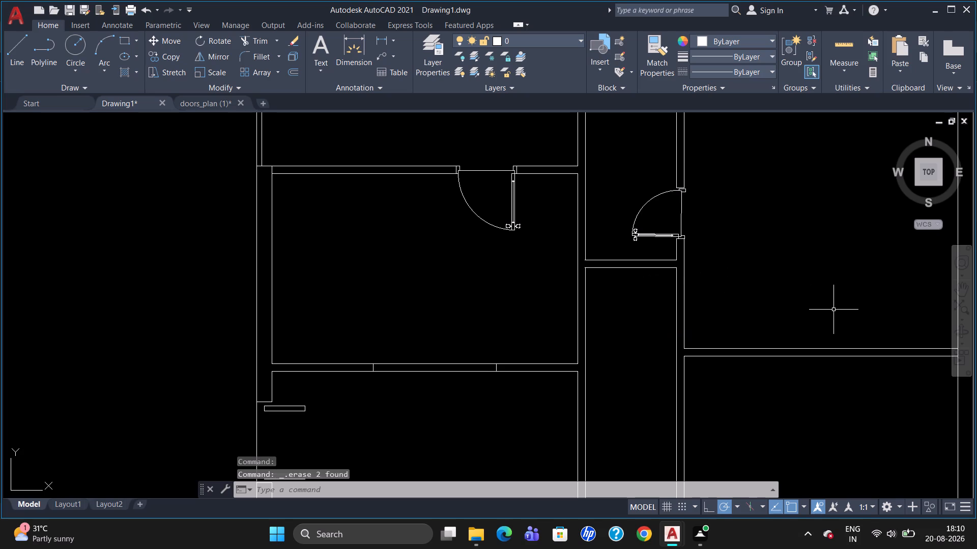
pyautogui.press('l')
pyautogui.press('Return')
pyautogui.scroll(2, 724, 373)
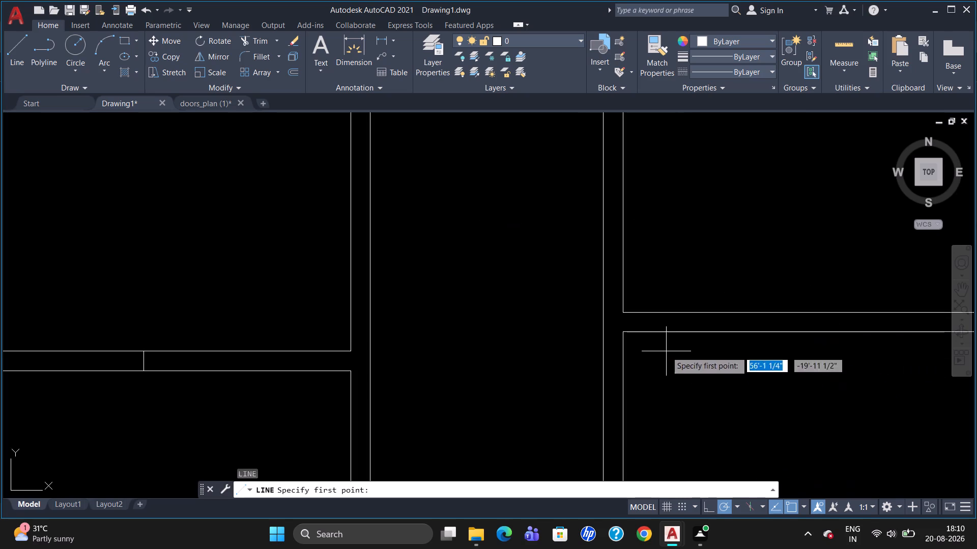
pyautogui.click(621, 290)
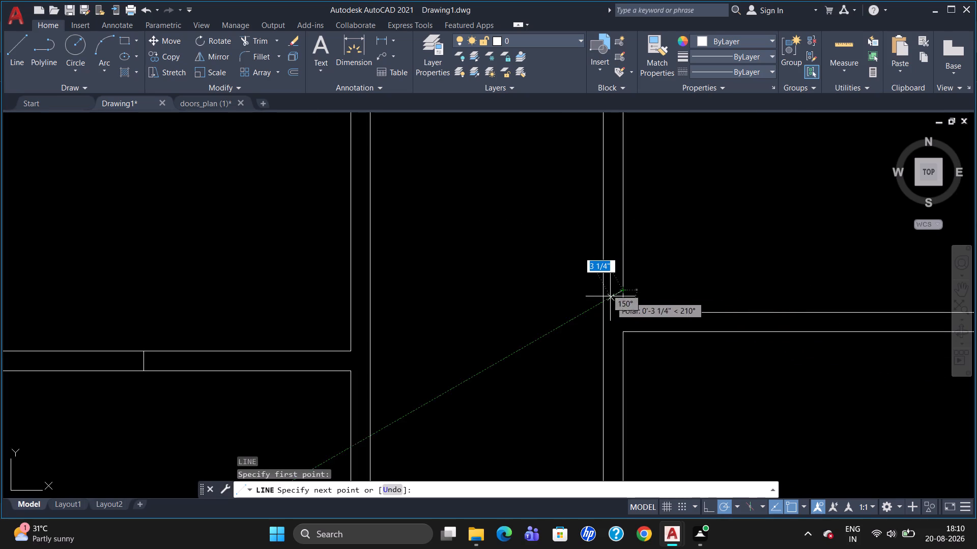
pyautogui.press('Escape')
# Draw a horizontal jamb line across the corridor's right wall, a short distance above the corner of the right-hand rooms' partition.
pyautogui.scroll(1, 646, 298)
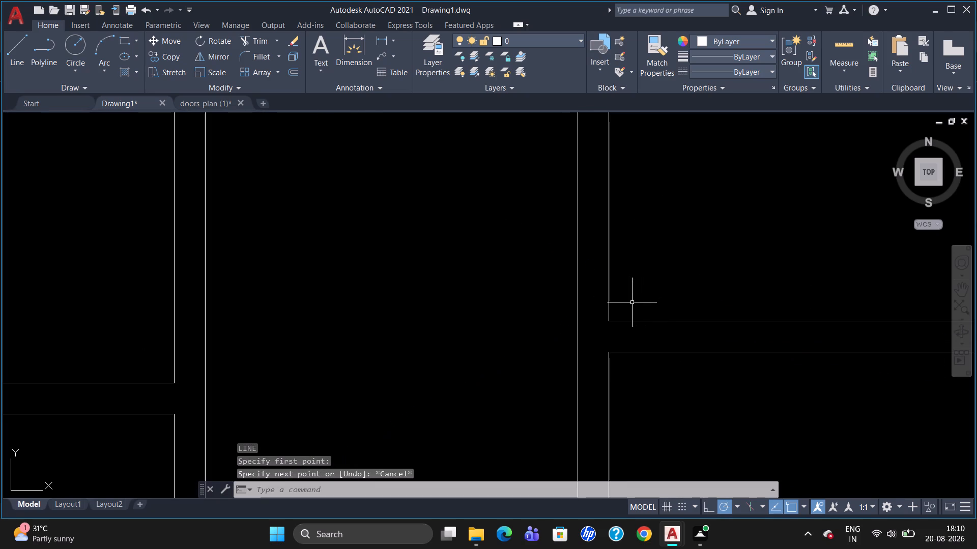
pyautogui.press('l')
pyautogui.press('Return')
pyautogui.click(610, 297)
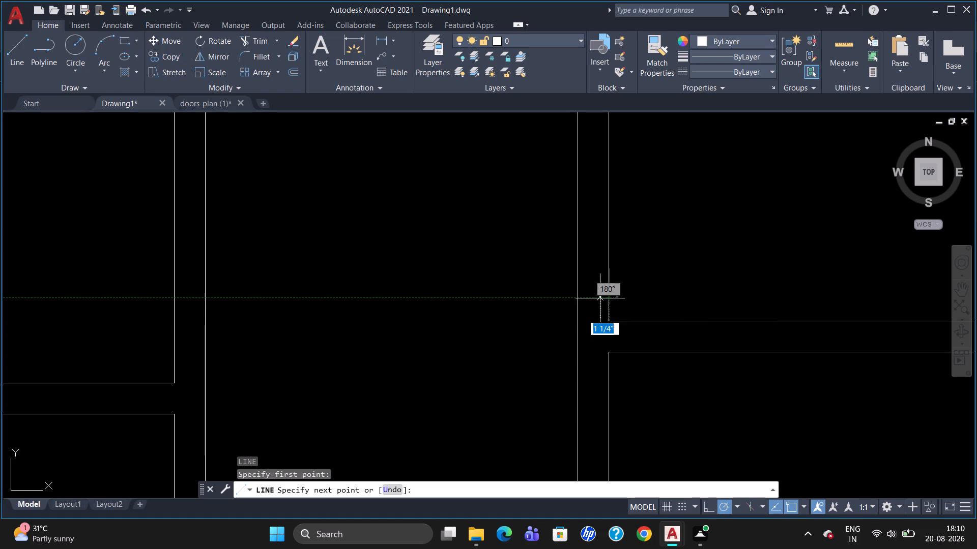
pyautogui.click(576, 299)
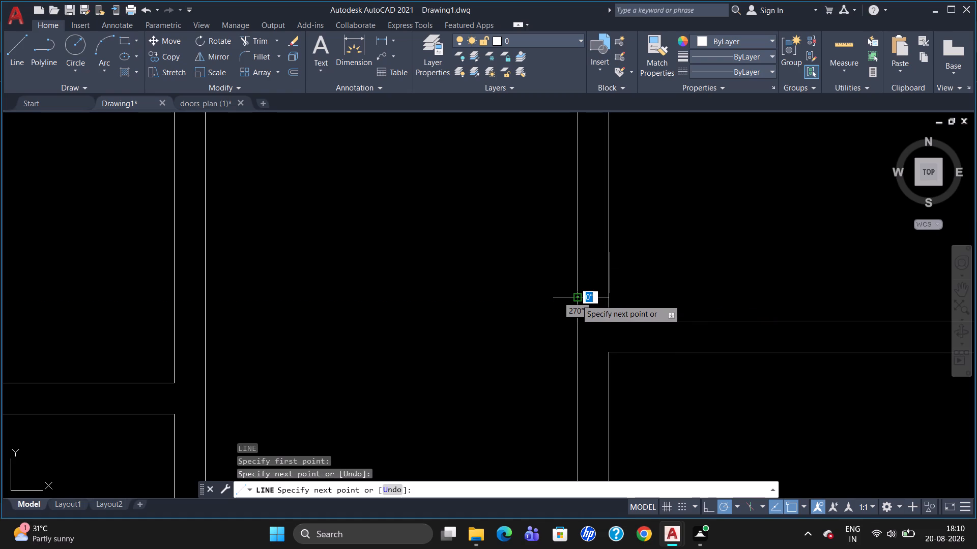
pyautogui.press('Escape')
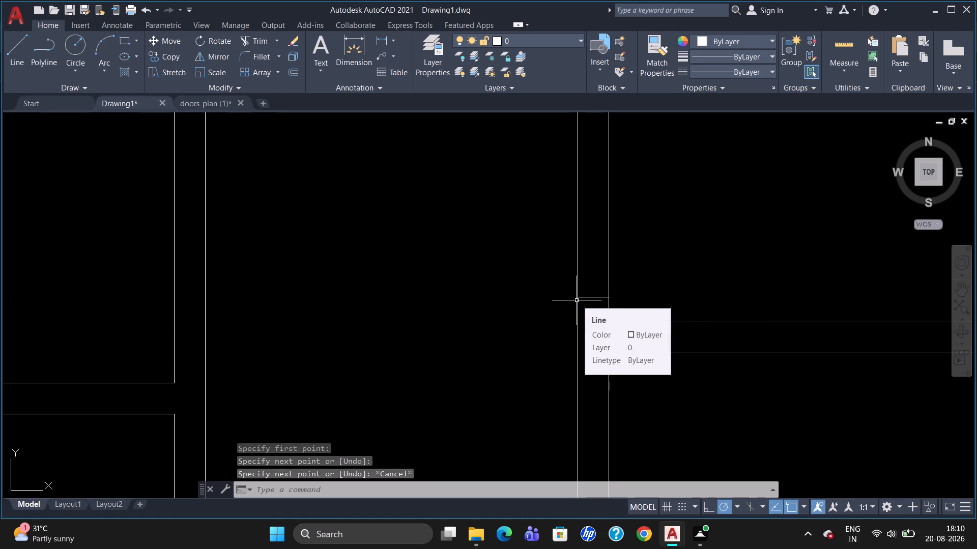
# Offset the new jamb line 3' upward to mark the other side of the corridor door opening into the upper right-hand room.
pyautogui.scroll(-1, 640, 257)
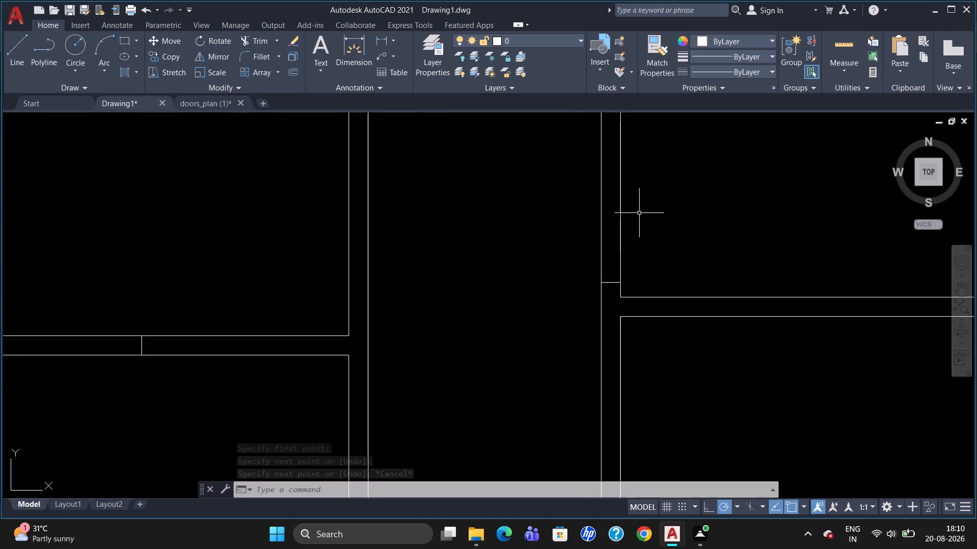
pyautogui.scroll(1, 639, 213)
pyautogui.scroll(-3, 643, 228)
pyautogui.scroll(1, 651, 159)
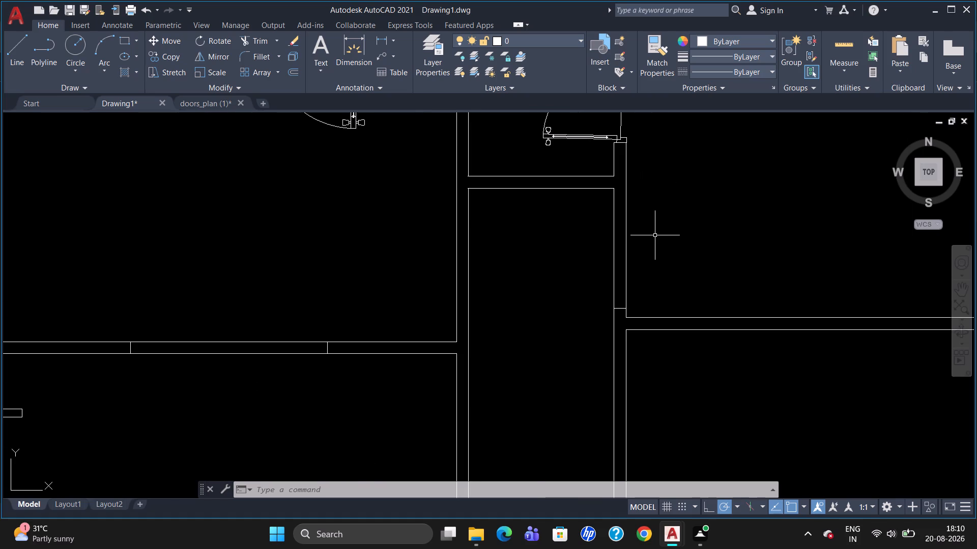
pyautogui.press('o')
pyautogui.press('Return')
pyautogui.write("3'")
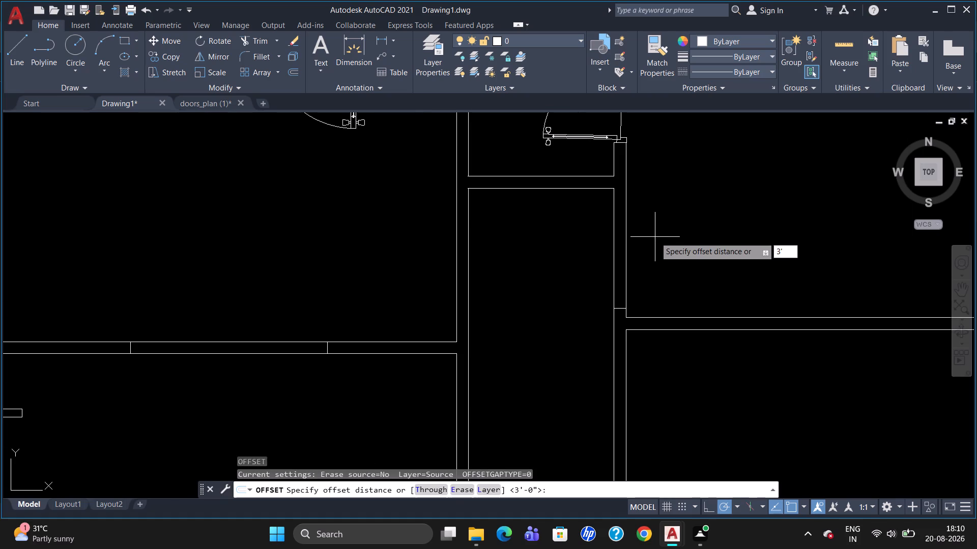
pyautogui.press('Return')
pyautogui.click(619, 308)
pyautogui.click(625, 263)
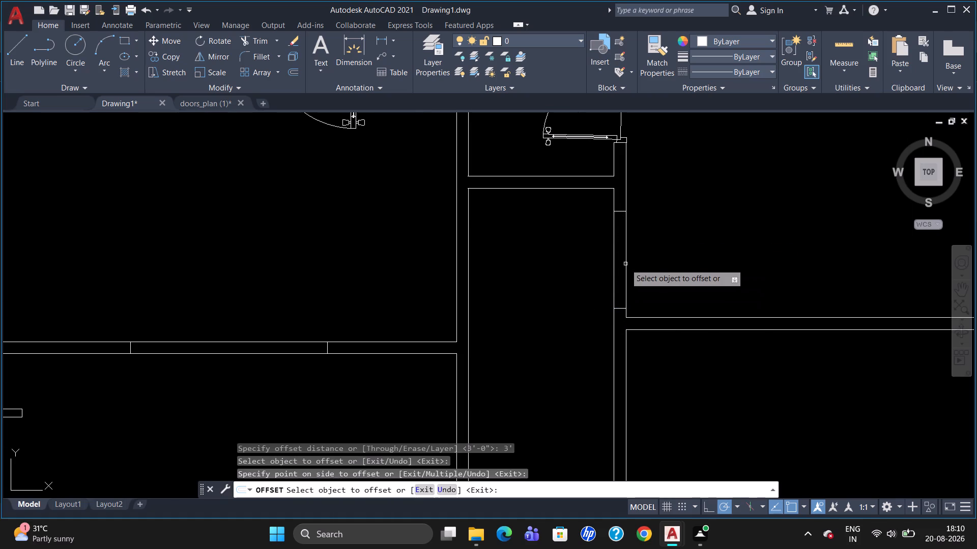
# Copy the door block from the opening above the corridor's end wall into the open space of the upper right-hand room.
pyautogui.press('Escape')
pyautogui.scroll(-1, 678, 236)
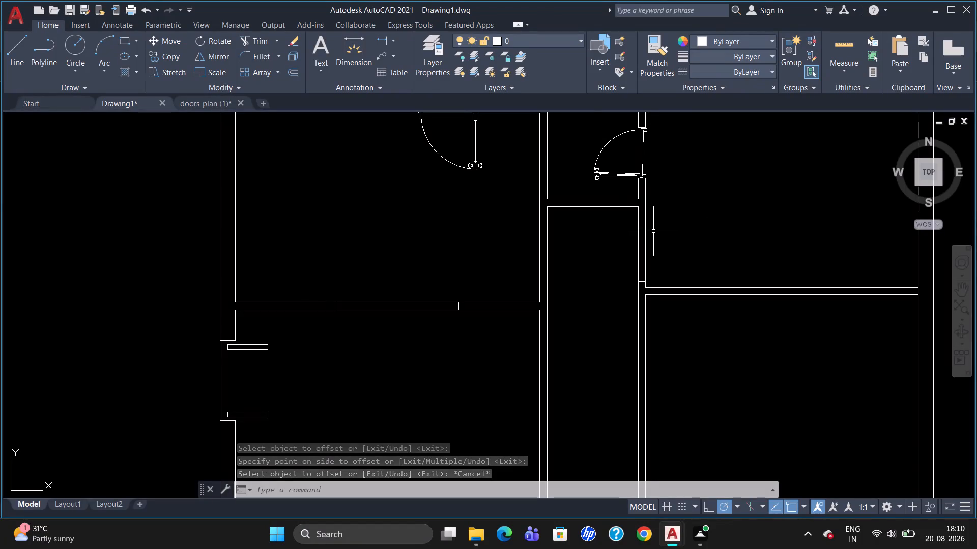
pyautogui.scroll(-1, 653, 231)
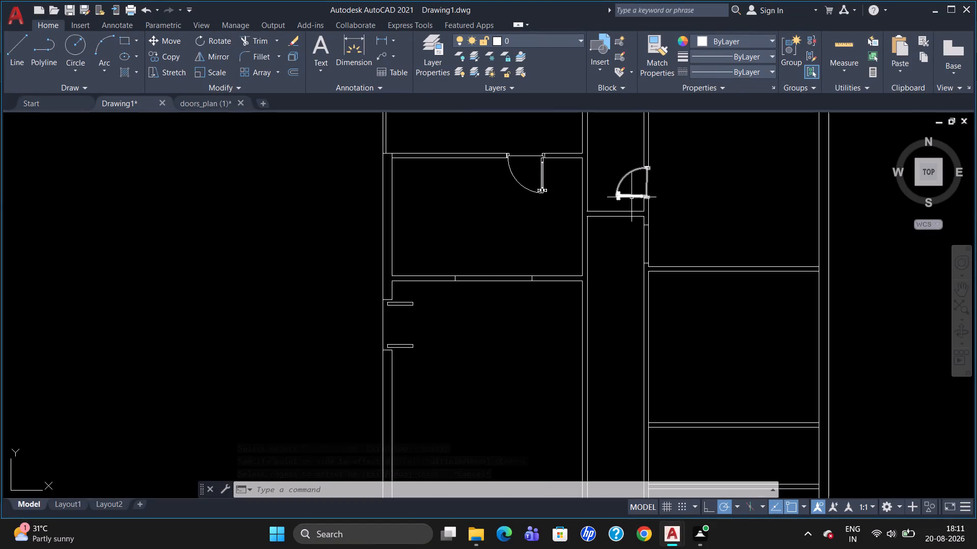
pyautogui.scroll(-1, 640, 187)
pyautogui.scroll(2, 672, 173)
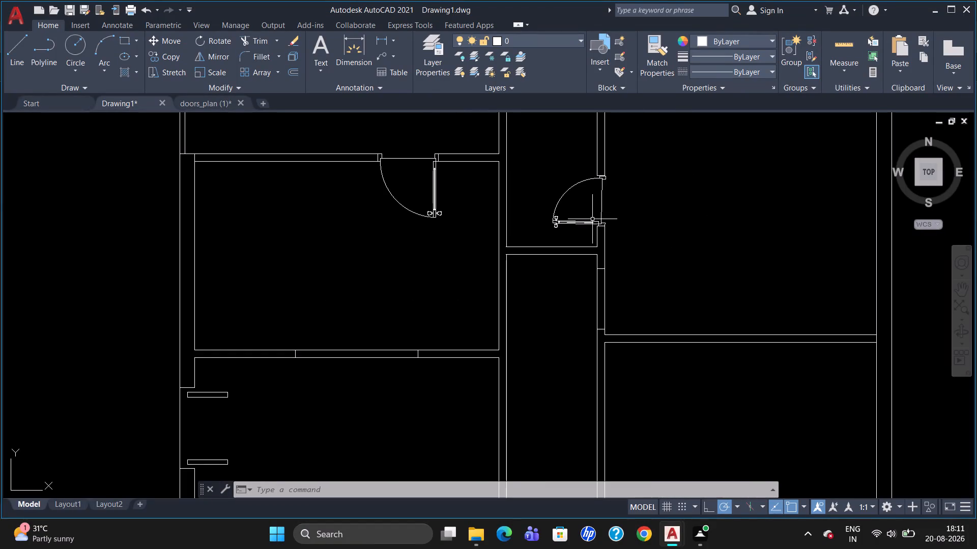
pyautogui.click(590, 223)
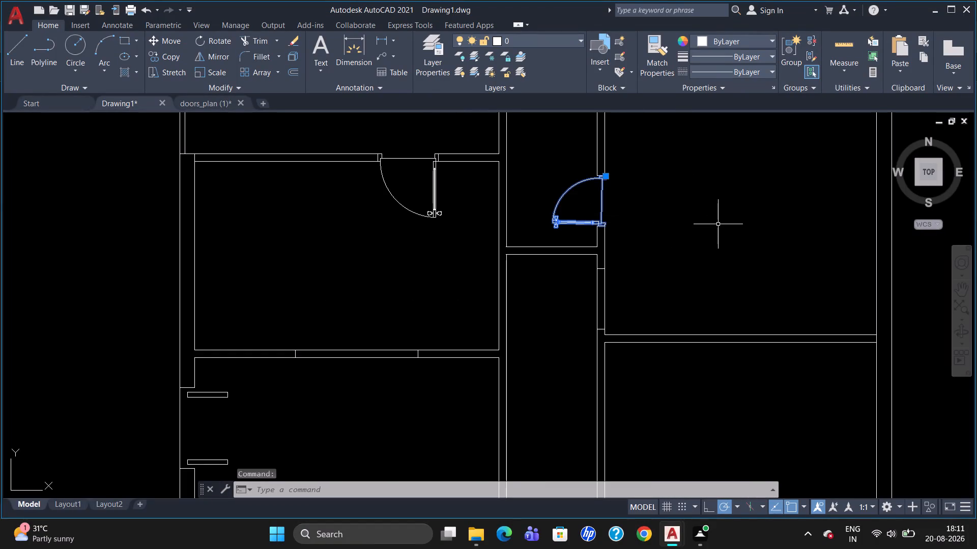
pyautogui.write('co')
pyautogui.press('Return')
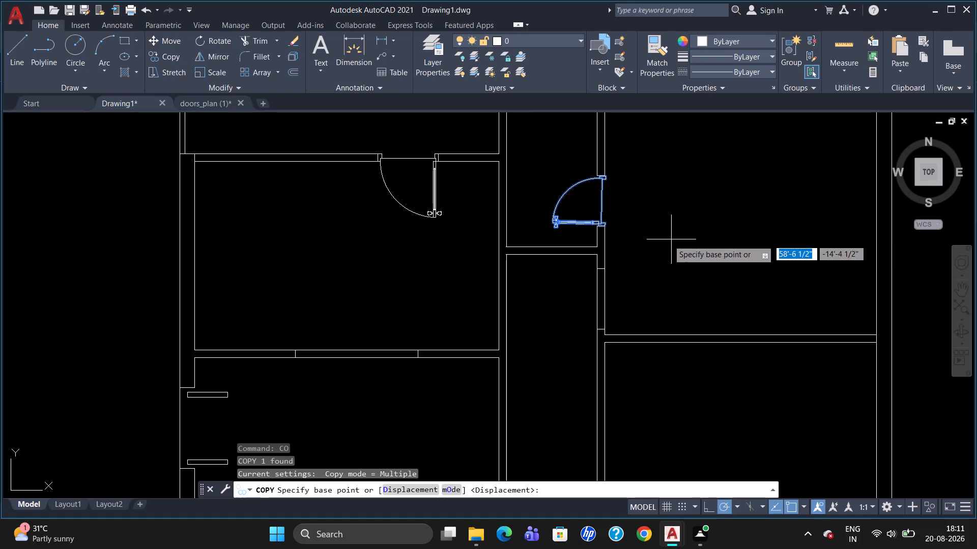
pyautogui.click(597, 226)
pyautogui.click(725, 274)
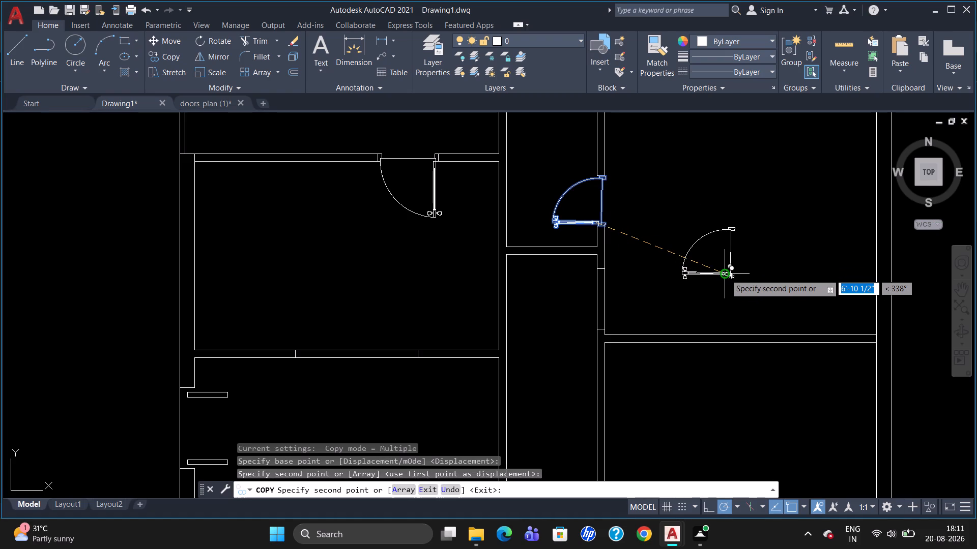
pyautogui.press('Escape')
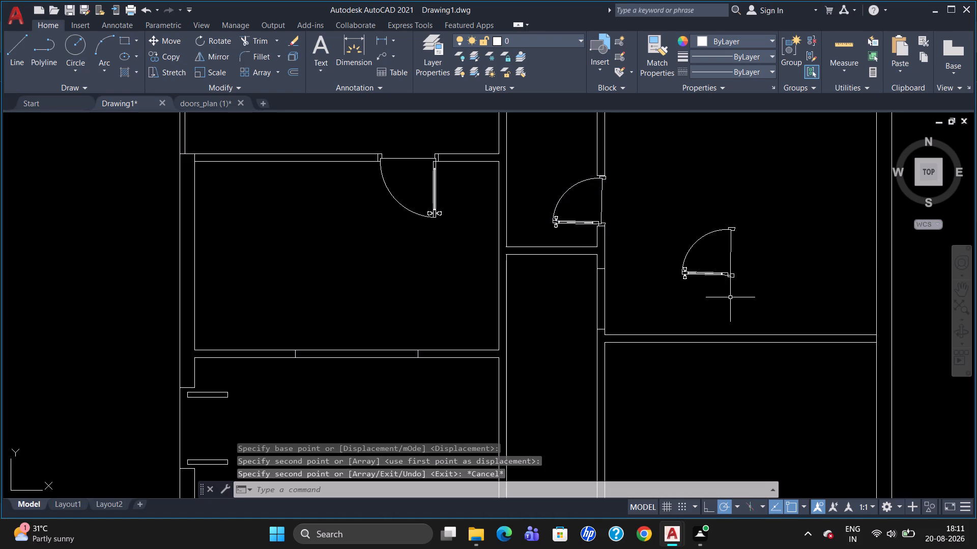
# Mirror the copied door about a horizontal line along its leaf, erasing the source door.
pyautogui.write('mi')
pyautogui.press('Return')
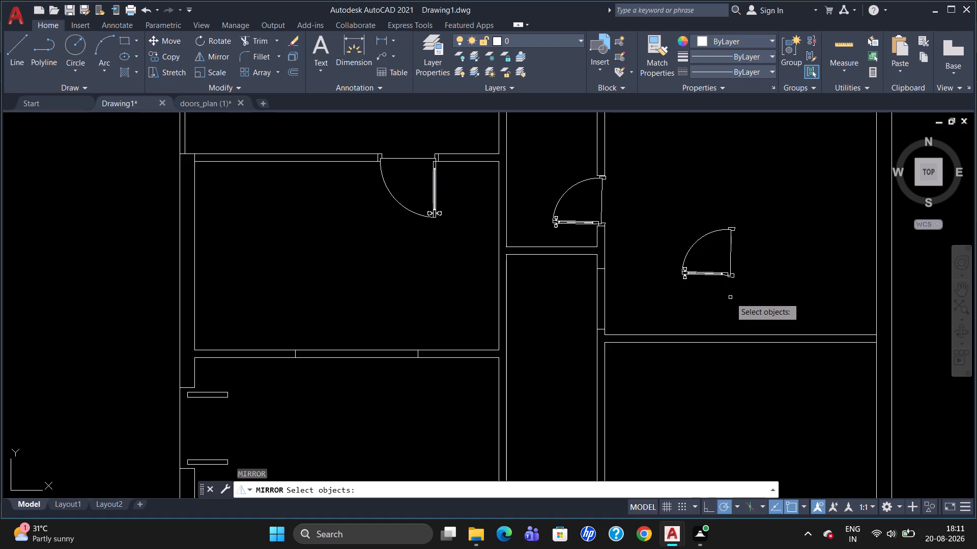
pyautogui.click(714, 273)
pyautogui.press('Return')
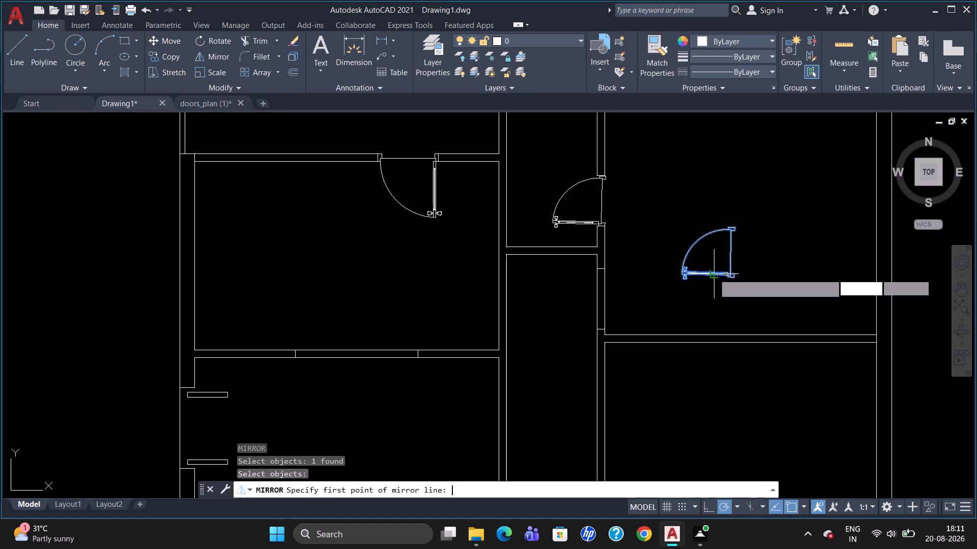
pyautogui.click(713, 274)
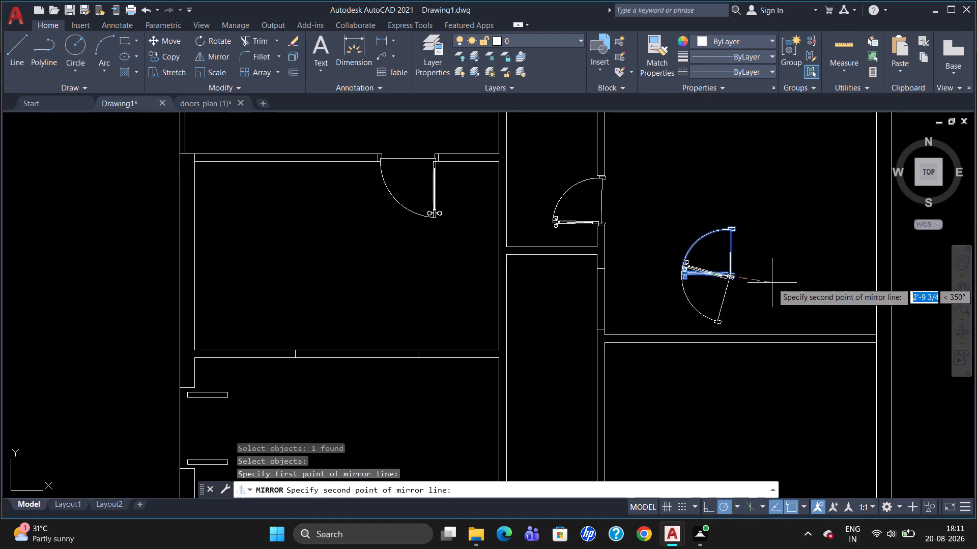
pyautogui.click(779, 267)
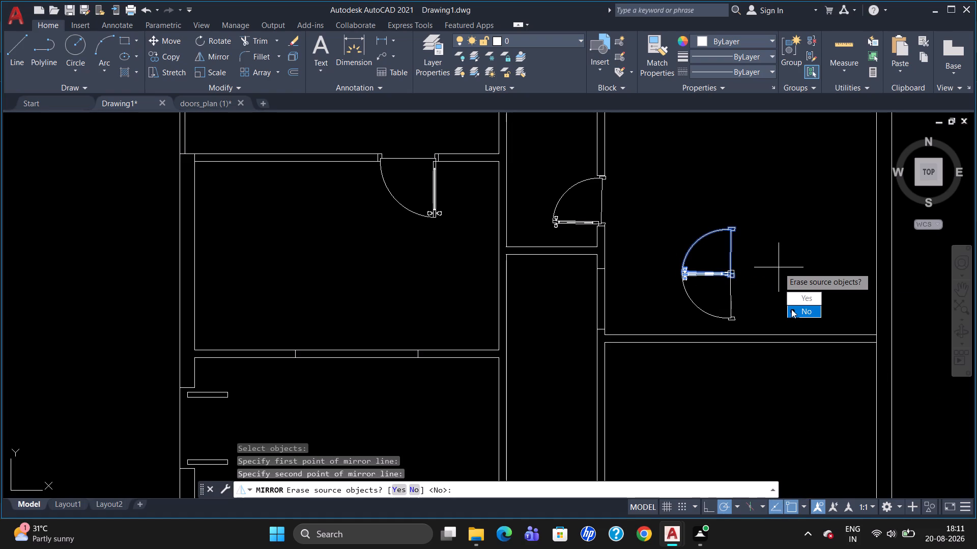
pyautogui.moveTo(794, 293); pyautogui.dragTo(779, 267)
# Rotate the mirrored door block about 180° around its handle end so the leaf points away from the corridor.
pyautogui.click(727, 272)
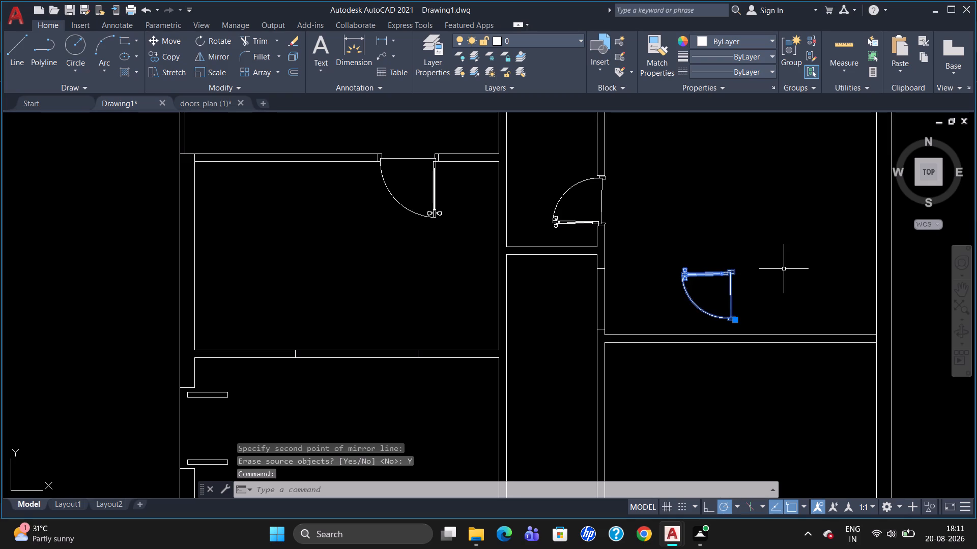
pyautogui.press('r')
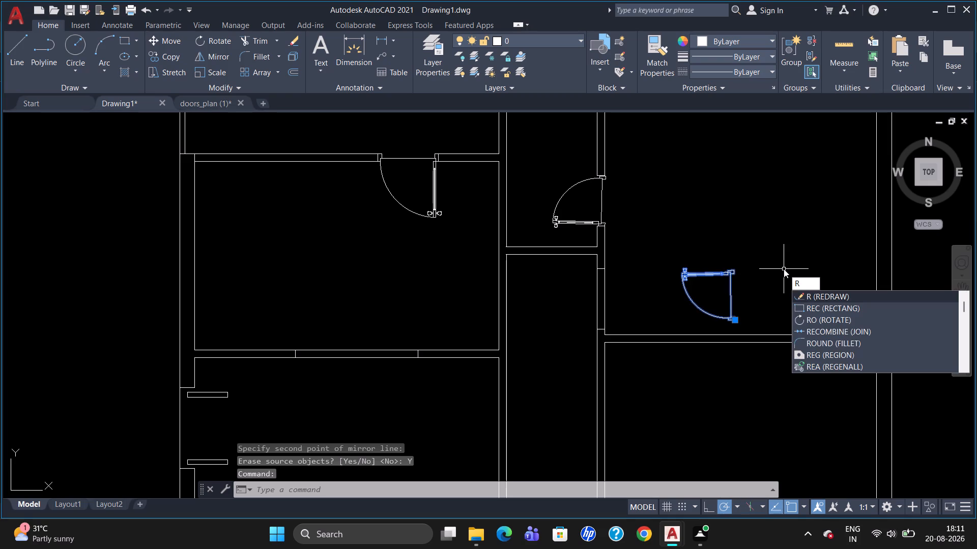
pyautogui.press('o')
pyautogui.press('Return')
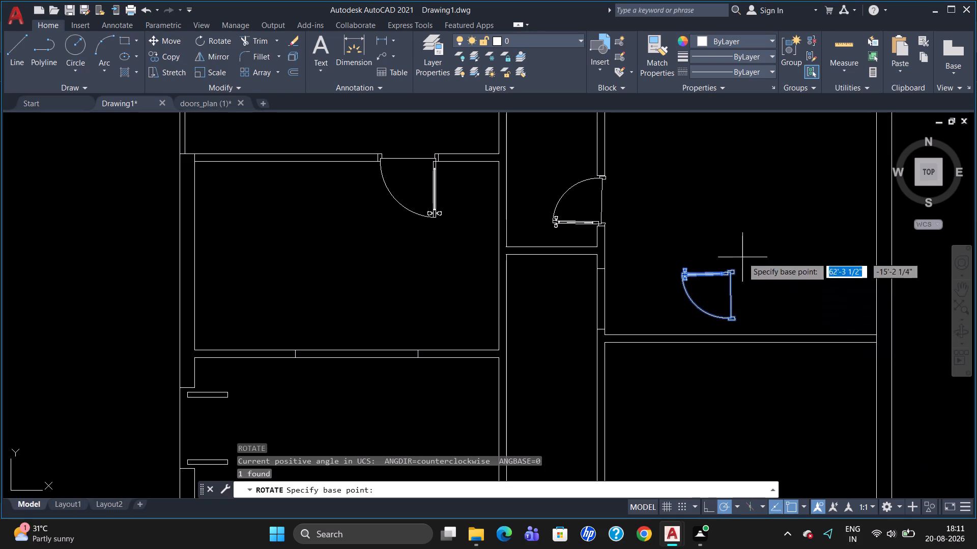
pyautogui.click(681, 266)
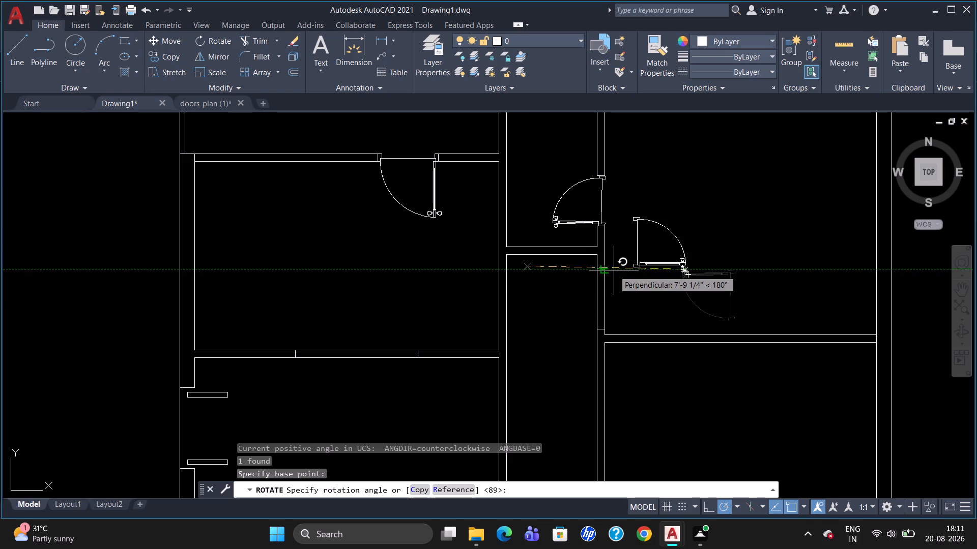
pyautogui.click(614, 270)
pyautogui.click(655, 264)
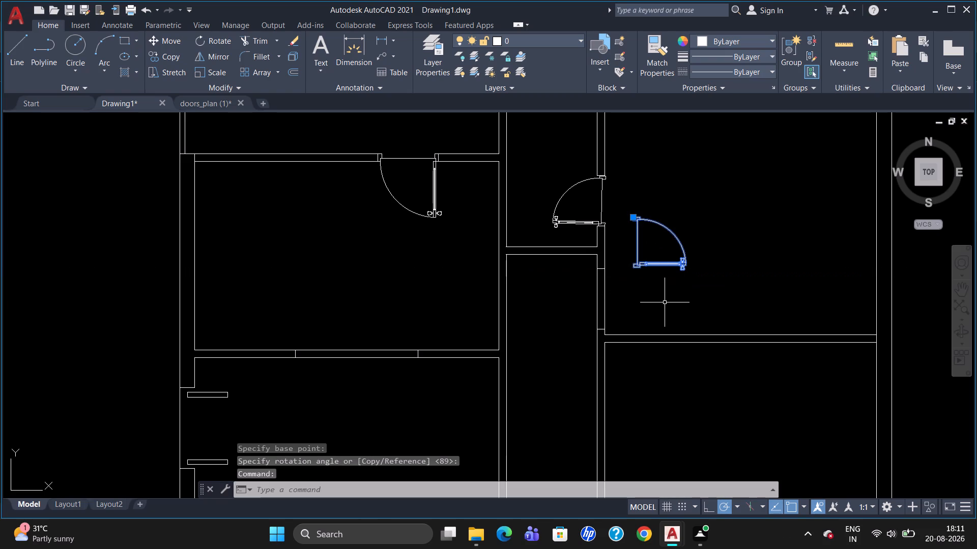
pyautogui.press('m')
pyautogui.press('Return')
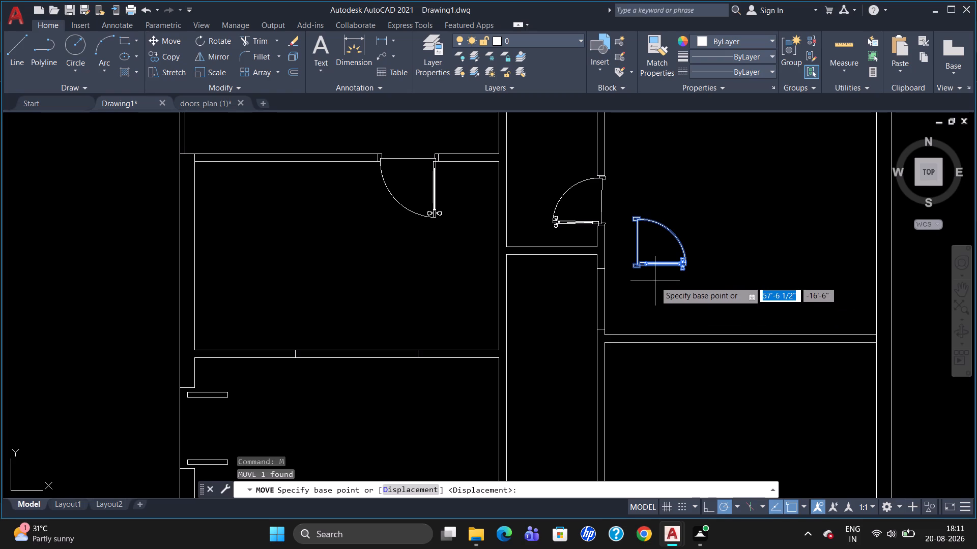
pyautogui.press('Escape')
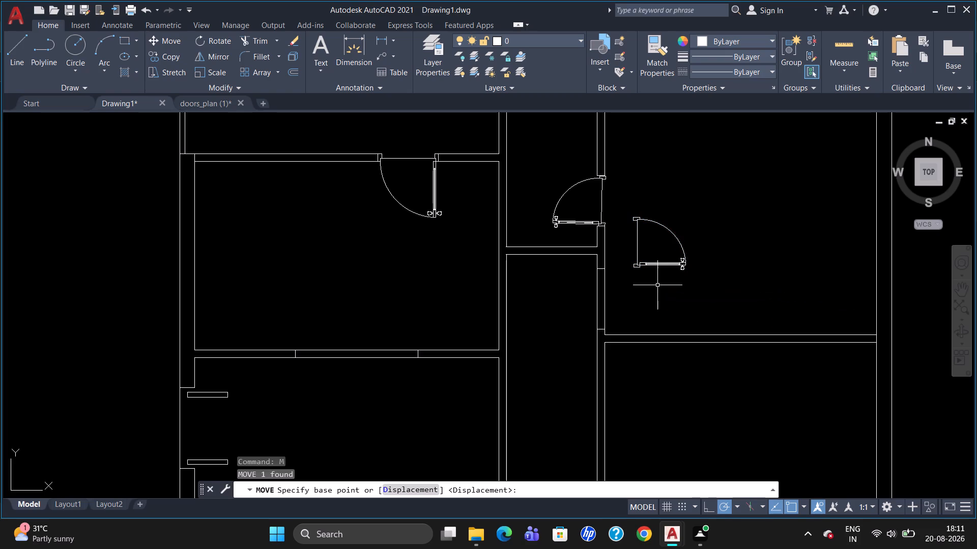
# Trim both wall lines between the new jamb lines in the corridor's right wall to open the doorway.
pyautogui.write('tr')
pyautogui.press('Return')
pyautogui.press('Return')
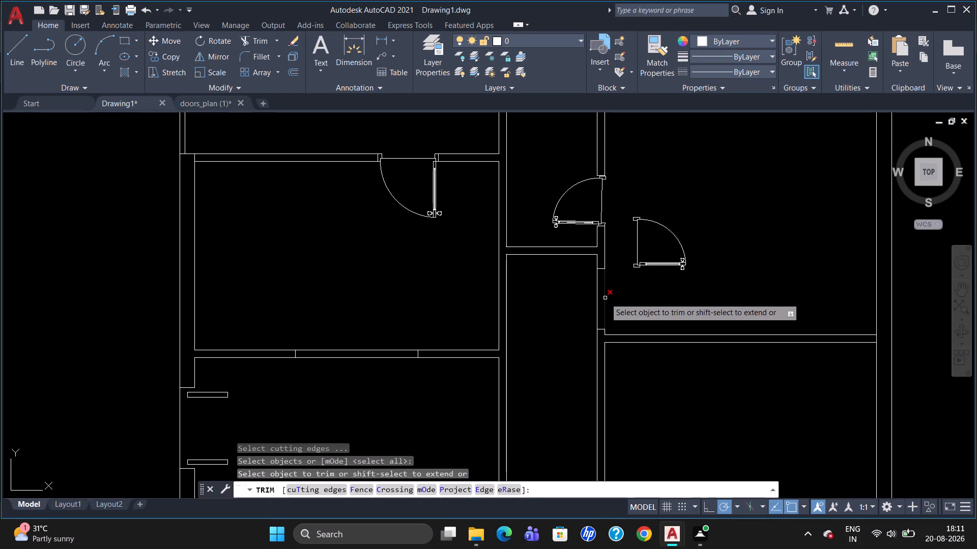
pyautogui.click(605, 297)
pyautogui.click(595, 303)
pyautogui.click(599, 300)
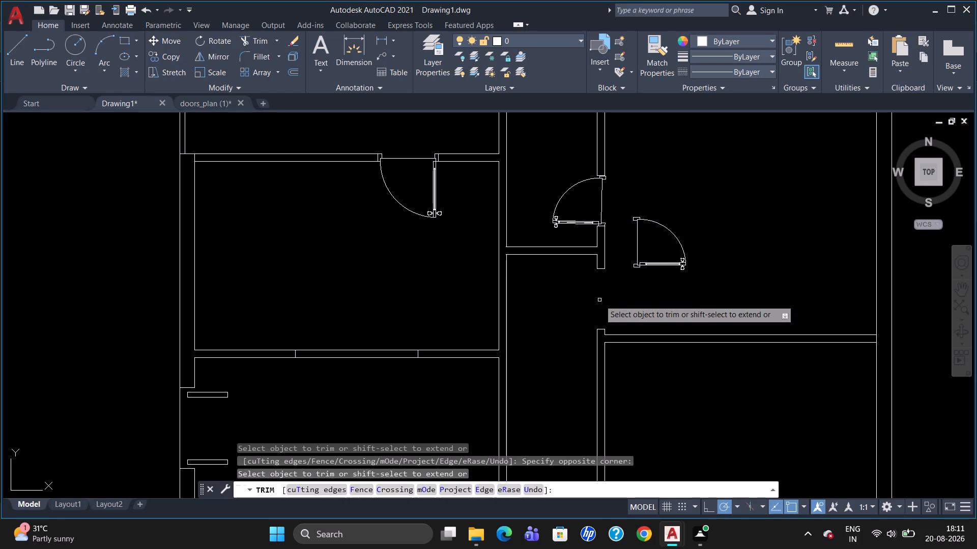
pyautogui.press('Escape')
# Move the rotated door block by its lower frame corner onto the lower jamb of the new corridor opening.
pyautogui.press('m')
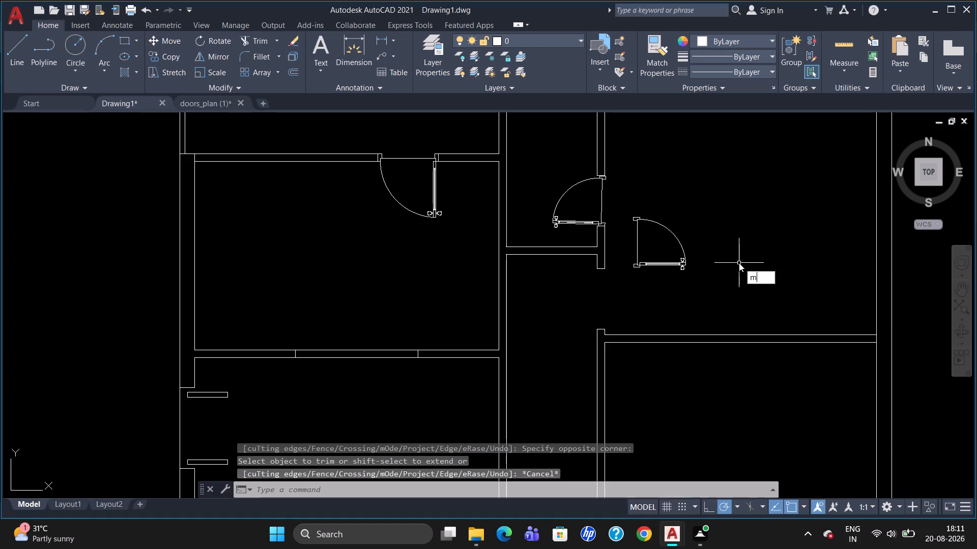
pyautogui.press('Return')
pyautogui.click(670, 268)
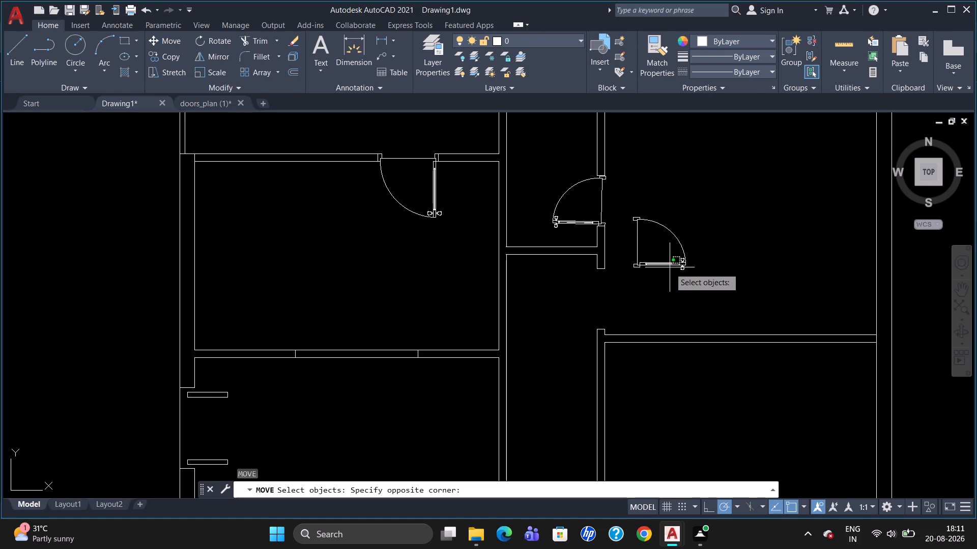
pyautogui.click(659, 266)
pyautogui.click(659, 265)
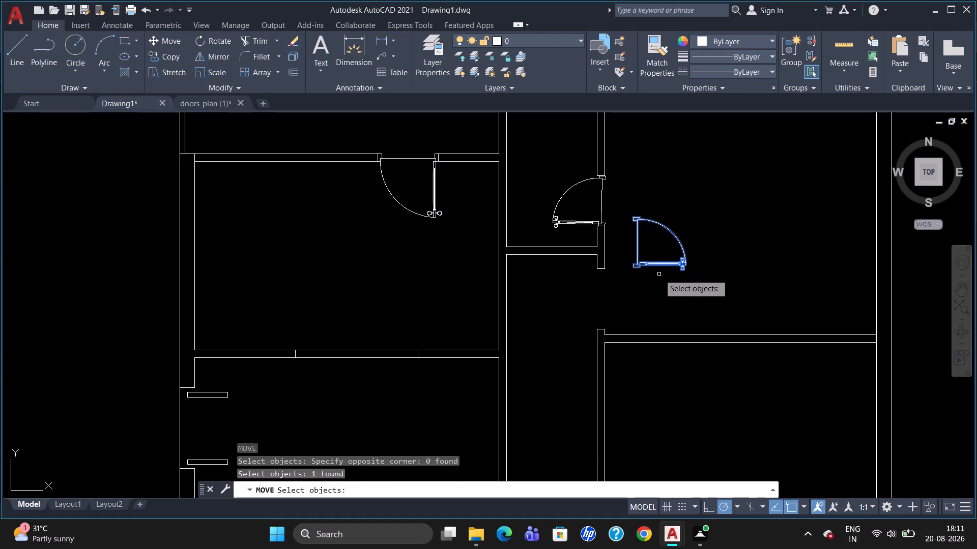
pyautogui.press('Return')
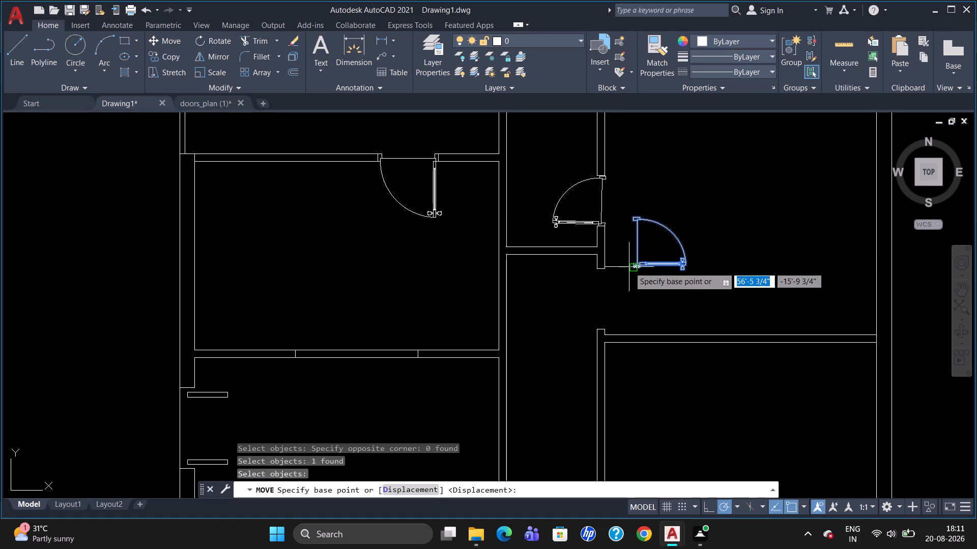
pyautogui.click(629, 266)
pyautogui.scroll(3, 589, 317)
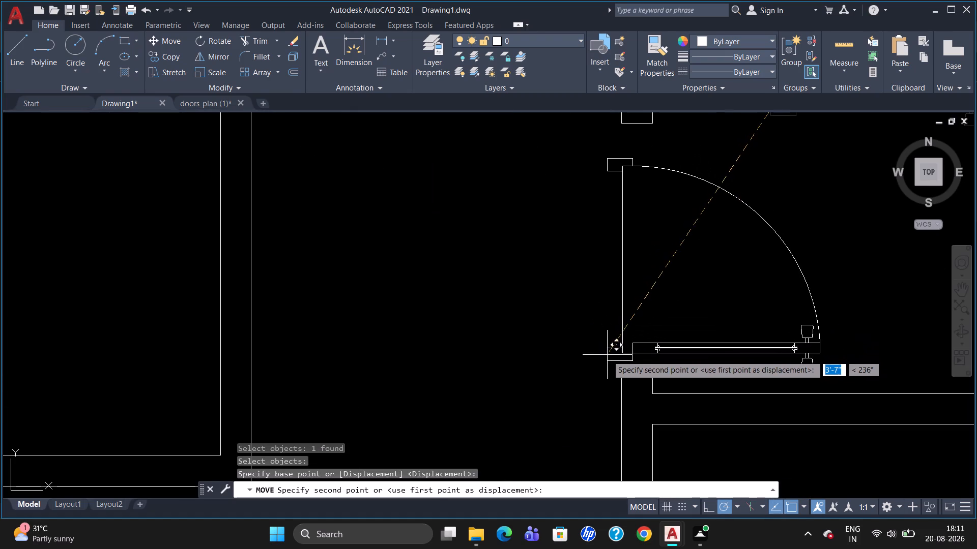
pyautogui.scroll(1, 620, 363)
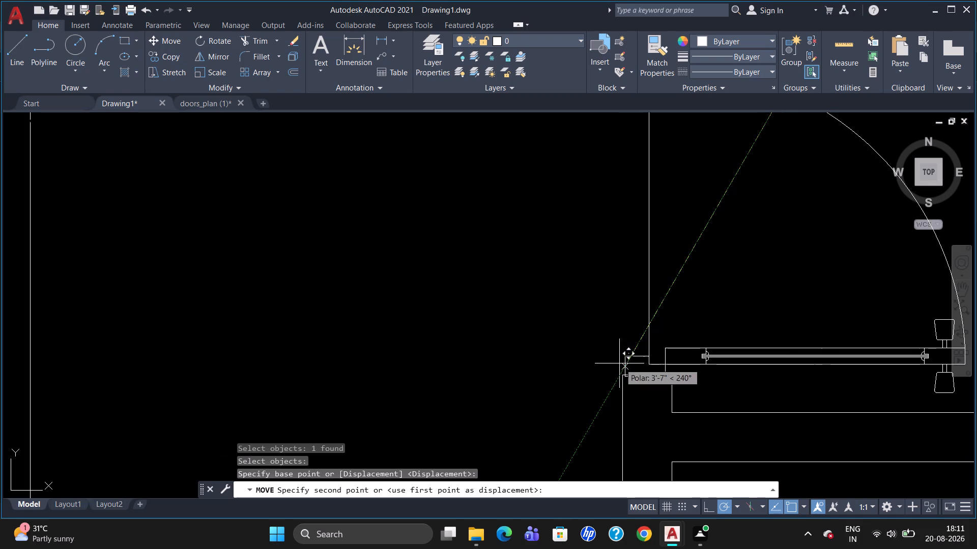
pyautogui.scroll(2, 617, 363)
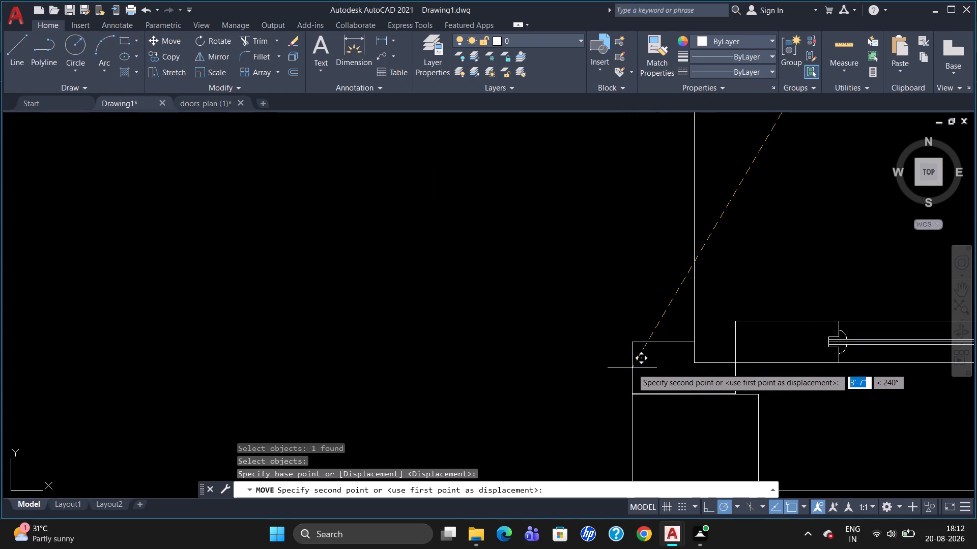
pyautogui.click(633, 368)
# Move the upper corridor opening's door block by its lower frame corner about 1/4" left onto the wall corner.
pyautogui.scroll(-3, 640, 309)
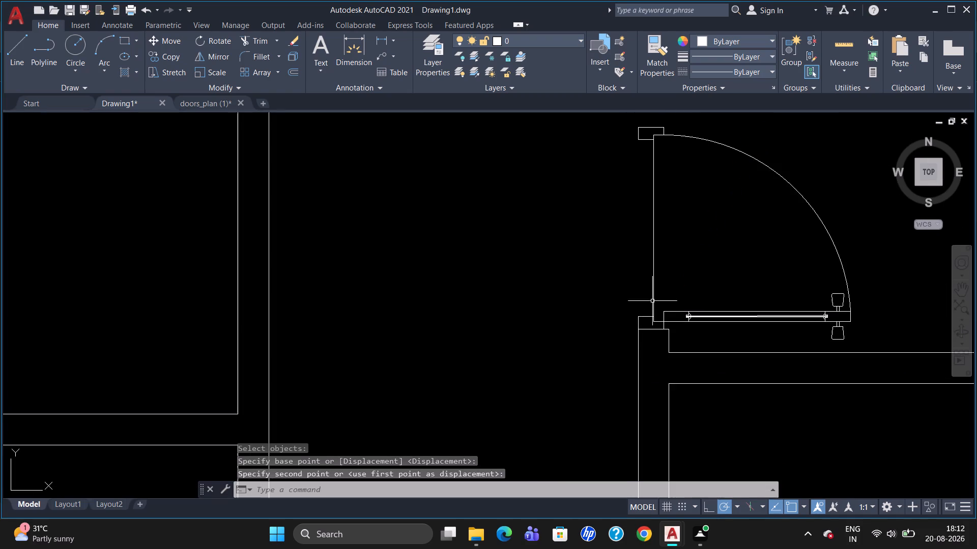
pyautogui.scroll(-2, 714, 251)
pyautogui.scroll(1, 757, 187)
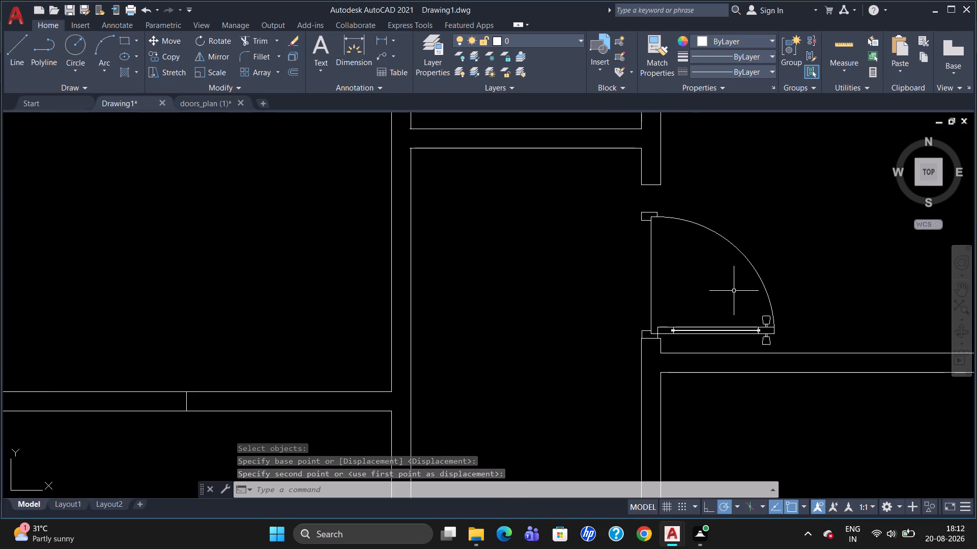
pyautogui.scroll(-2, 709, 272)
pyautogui.scroll(2, 673, 176)
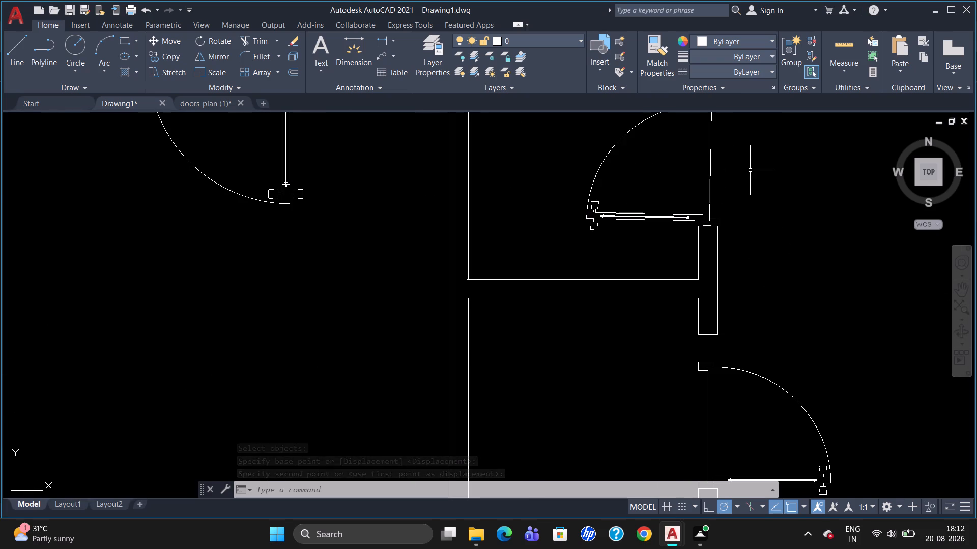
pyautogui.scroll(1, 750, 170)
pyautogui.scroll(-2, 749, 170)
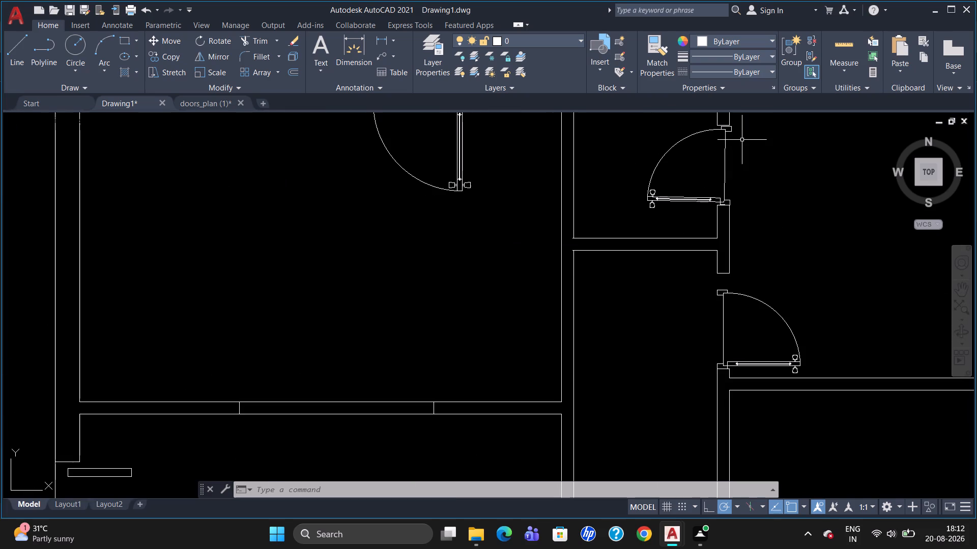
pyautogui.scroll(1, 749, 132)
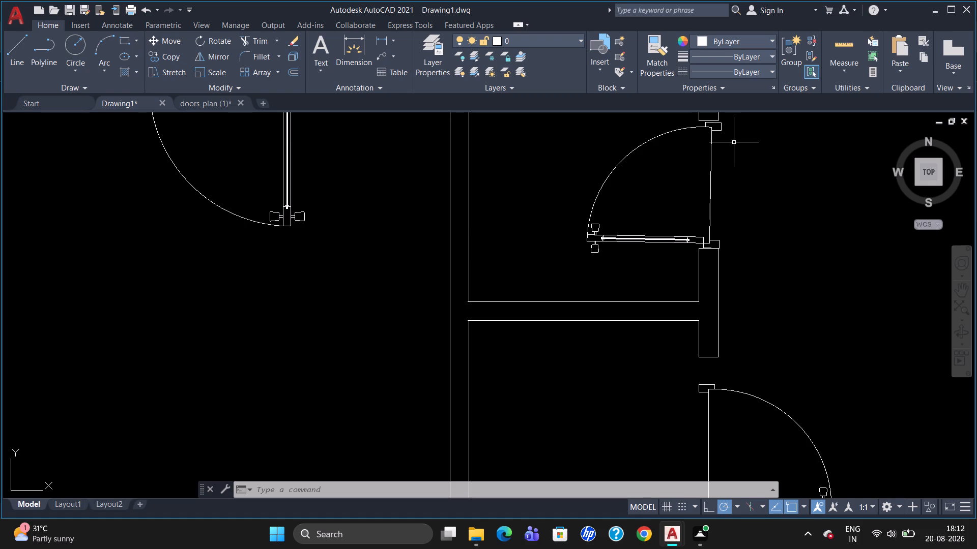
pyautogui.click(715, 124)
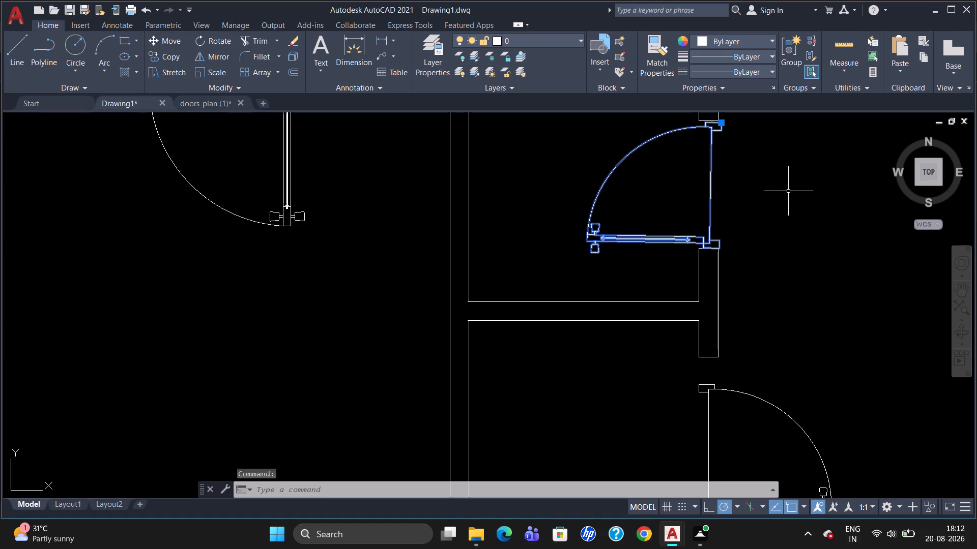
pyautogui.press(',')
pyautogui.press('BackSpace')
pyautogui.press('m')
pyautogui.press('Return')
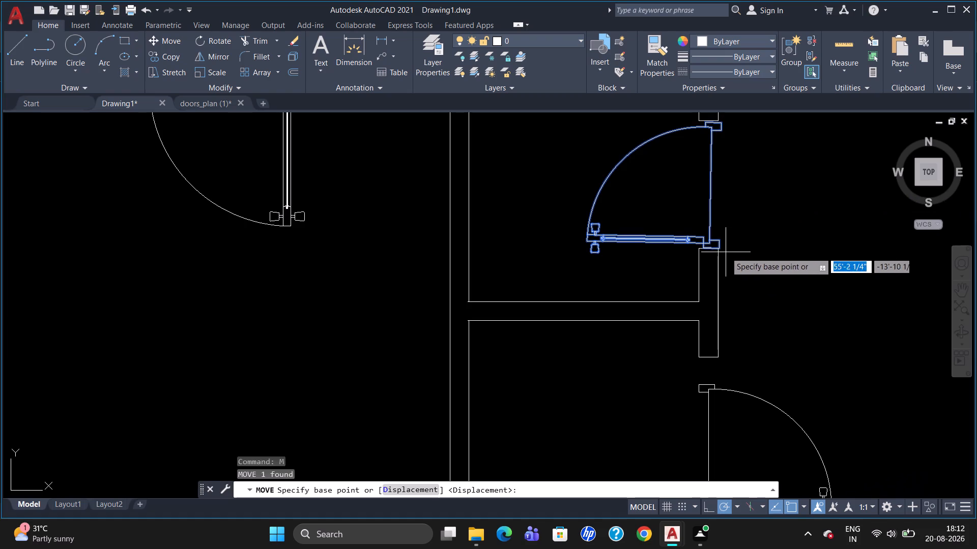
pyautogui.click(718, 248)
pyautogui.scroll(2, 716, 243)
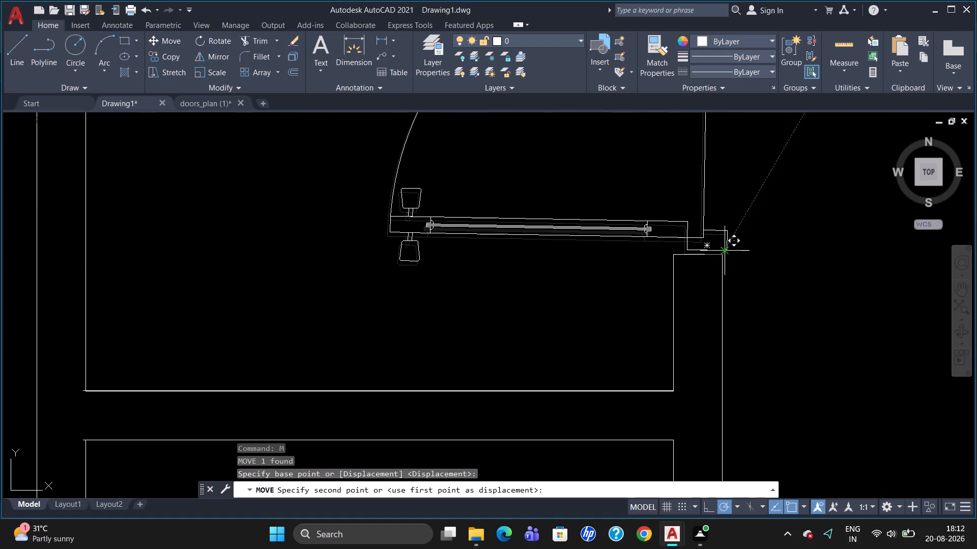
pyautogui.scroll(4, 719, 257)
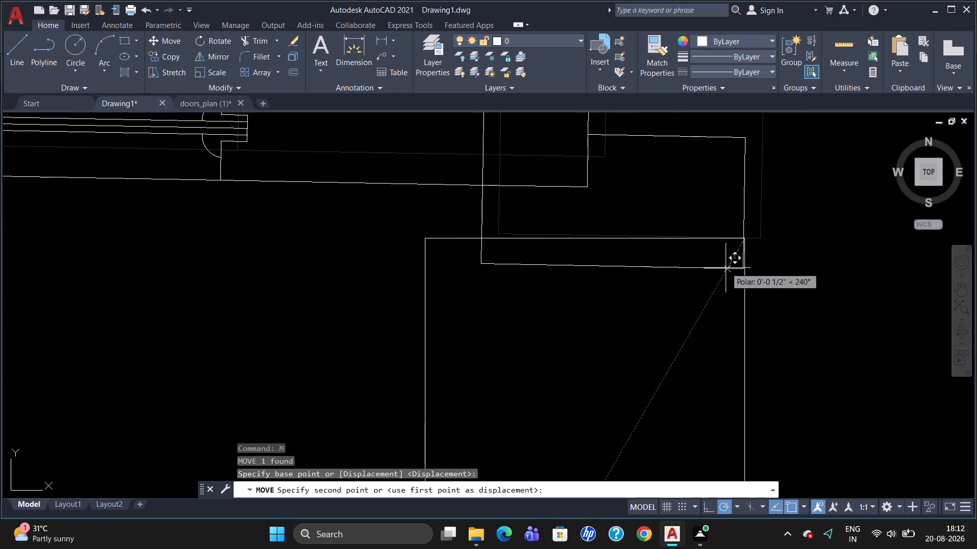
pyautogui.click(729, 238)
pyautogui.scroll(-3, 834, 198)
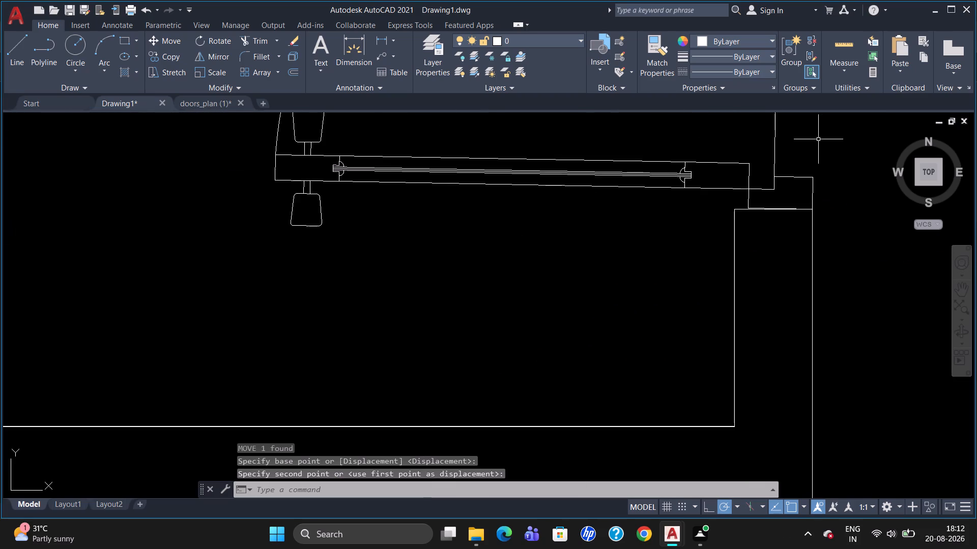
# Move the lower corridor opening's door block so its lower frame corner sits on the lower jamb's outer corner.
pyautogui.scroll(3, 817, 138)
pyautogui.scroll(-6, 811, 159)
pyautogui.scroll(3, 819, 127)
pyautogui.scroll(-5, 804, 169)
pyautogui.scroll(1, 820, 128)
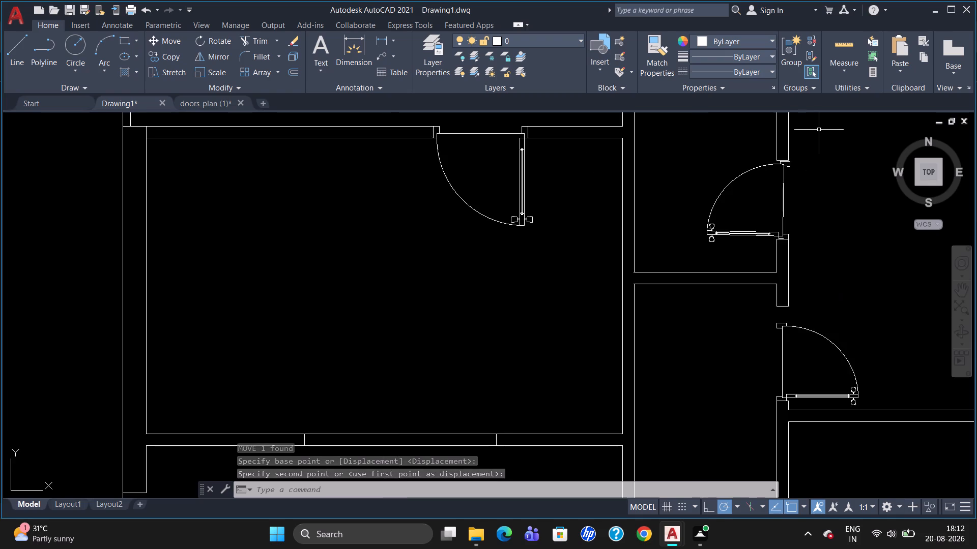
pyautogui.scroll(1, 819, 130)
pyautogui.scroll(-2, 812, 157)
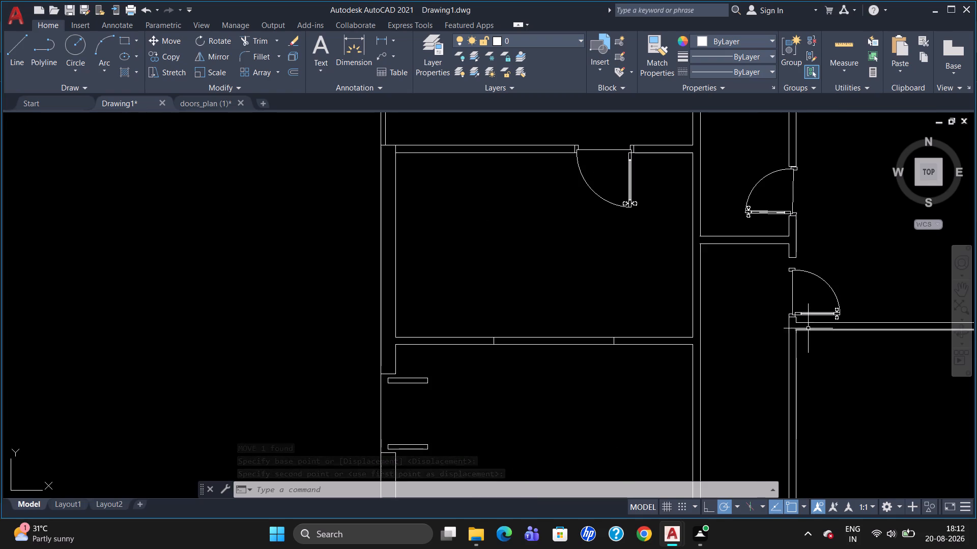
pyautogui.scroll(3, 627, 156)
pyautogui.scroll(-1, 627, 156)
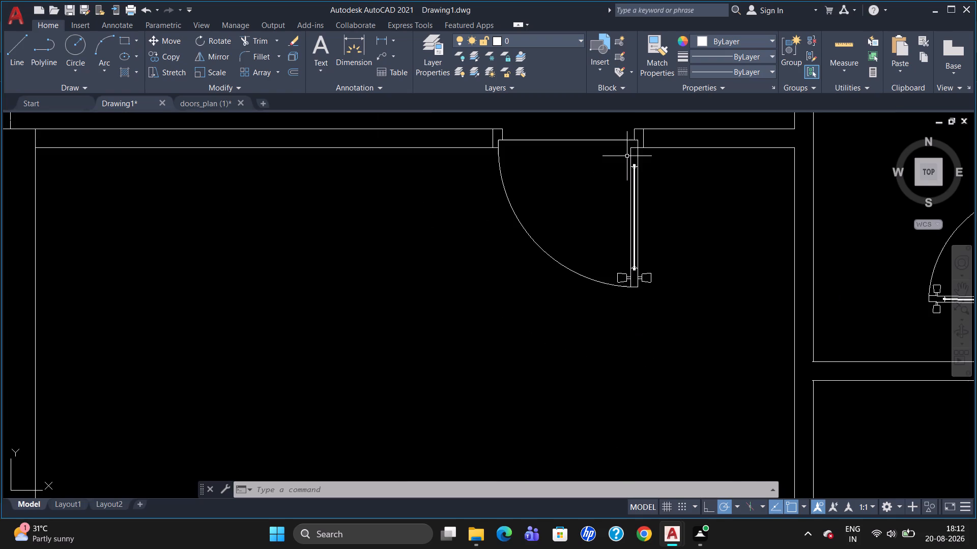
pyautogui.scroll(-2, 627, 156)
pyautogui.scroll(1, 857, 303)
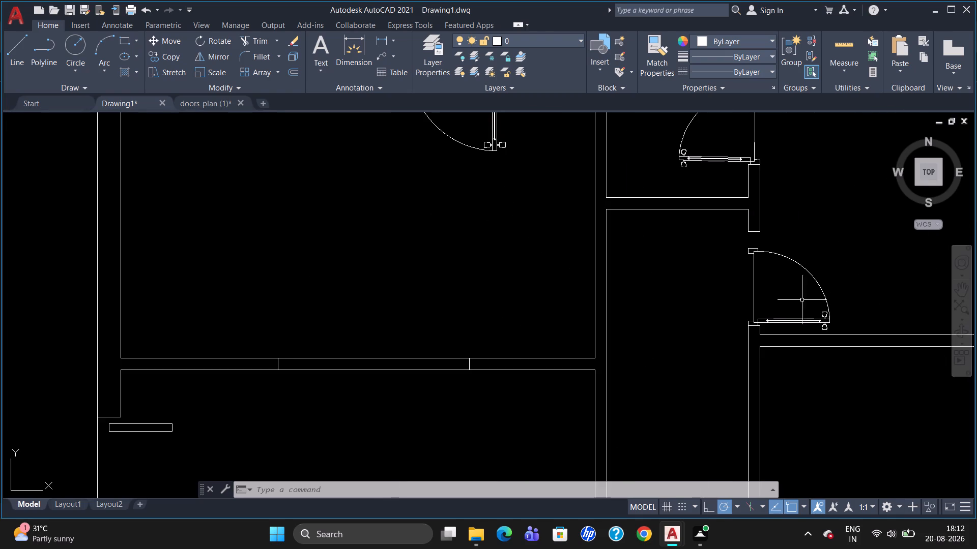
pyautogui.click(769, 319)
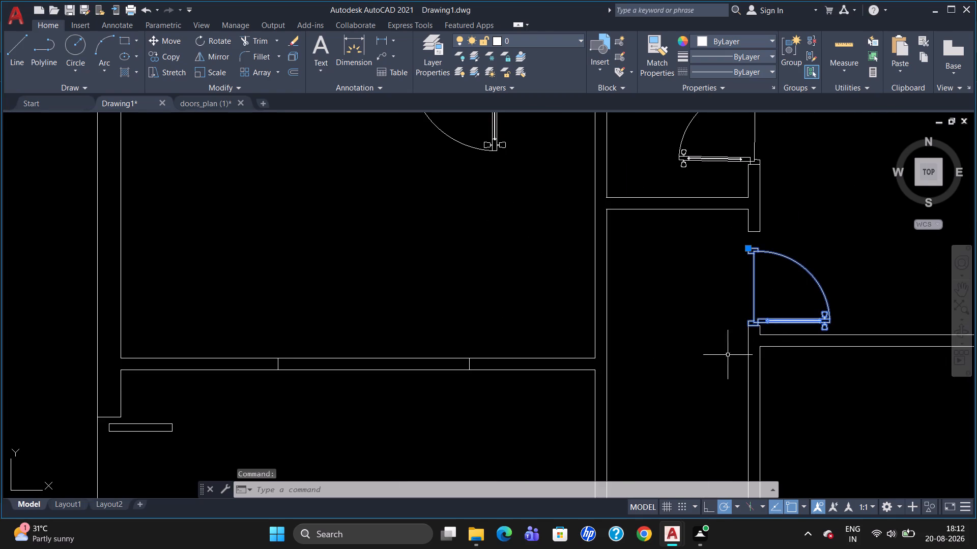
pyautogui.press('m')
pyautogui.press('Return')
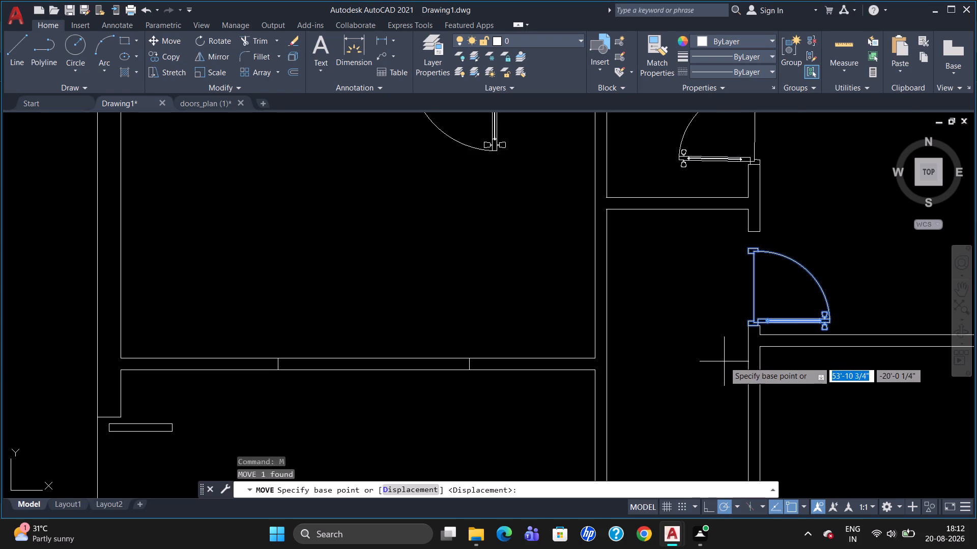
pyautogui.scroll(2, 725, 361)
pyautogui.click(782, 278)
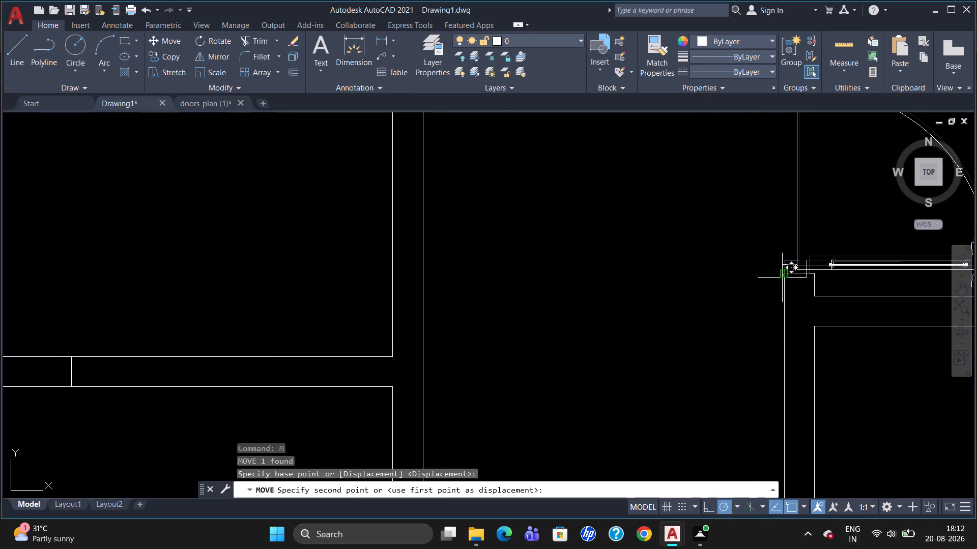
pyautogui.click(782, 278)
pyautogui.scroll(-1, 819, 236)
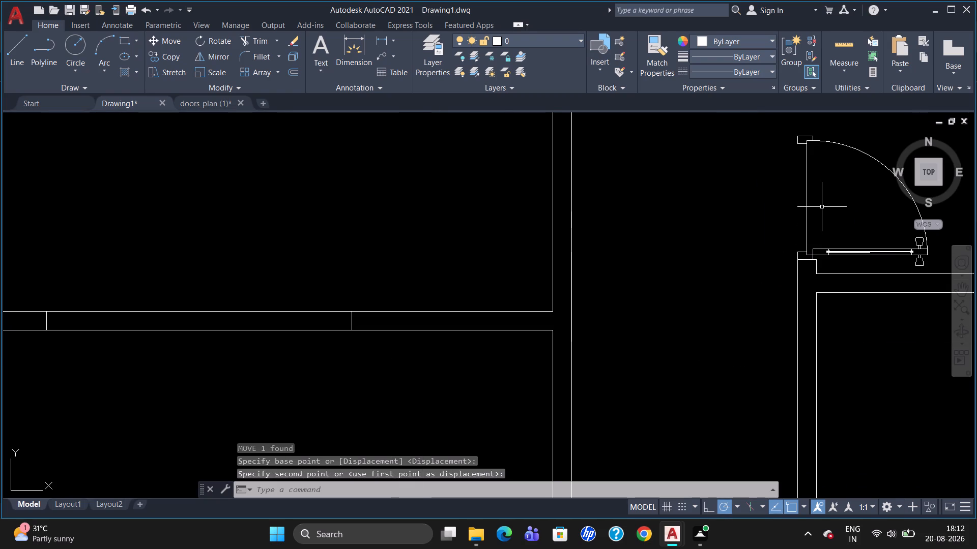
# Scale the lower corridor door block by about 1.25 from its lower frame corner to span the opening.
pyautogui.write('sc')
pyautogui.press('Return')
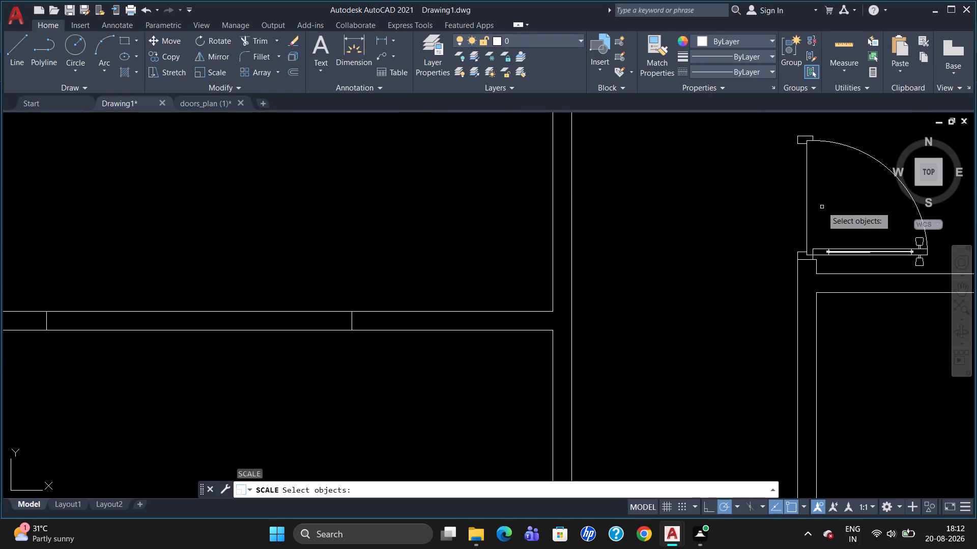
pyautogui.click(858, 251)
pyautogui.press('Return')
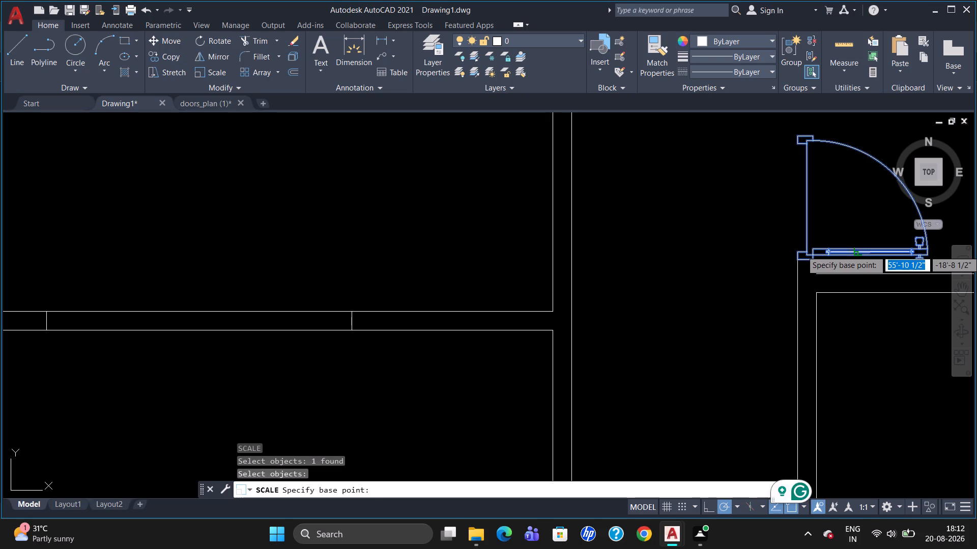
pyautogui.click(797, 261)
pyautogui.scroll(-3, 803, 227)
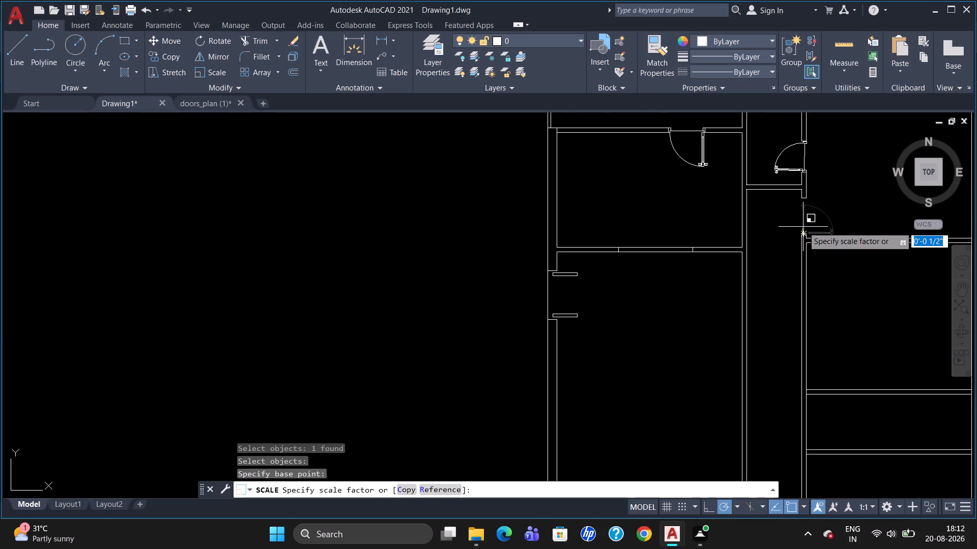
pyautogui.scroll(2, 804, 227)
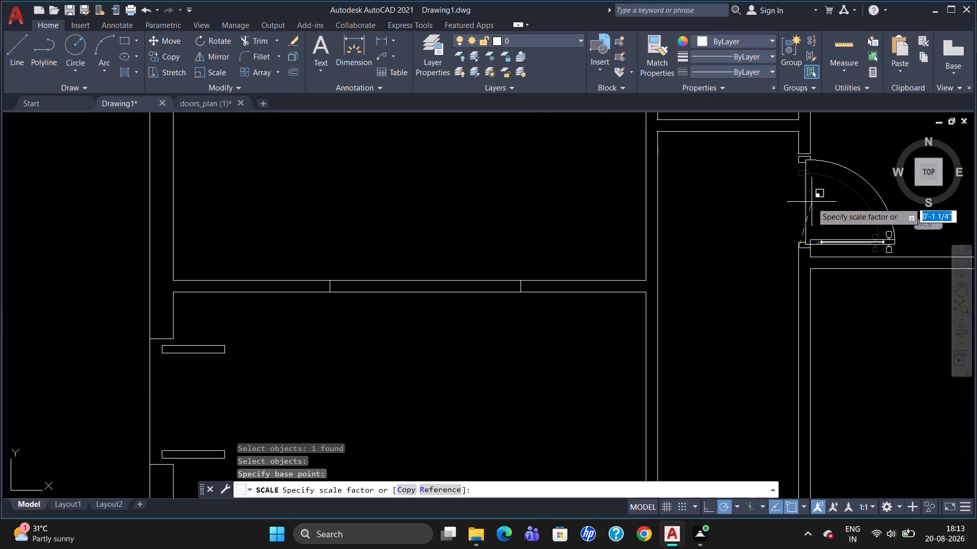
pyautogui.scroll(1, 814, 201)
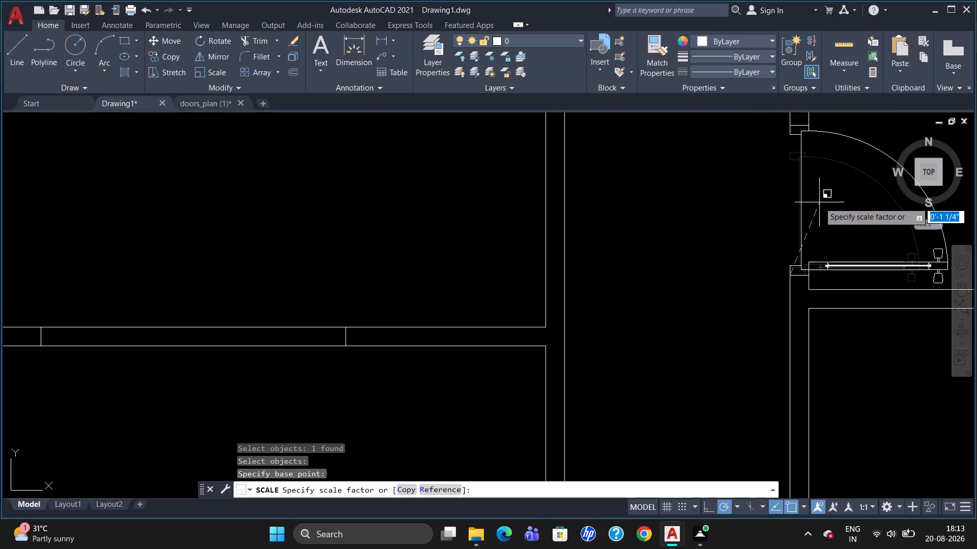
pyautogui.click(819, 202)
pyautogui.scroll(-2, 819, 204)
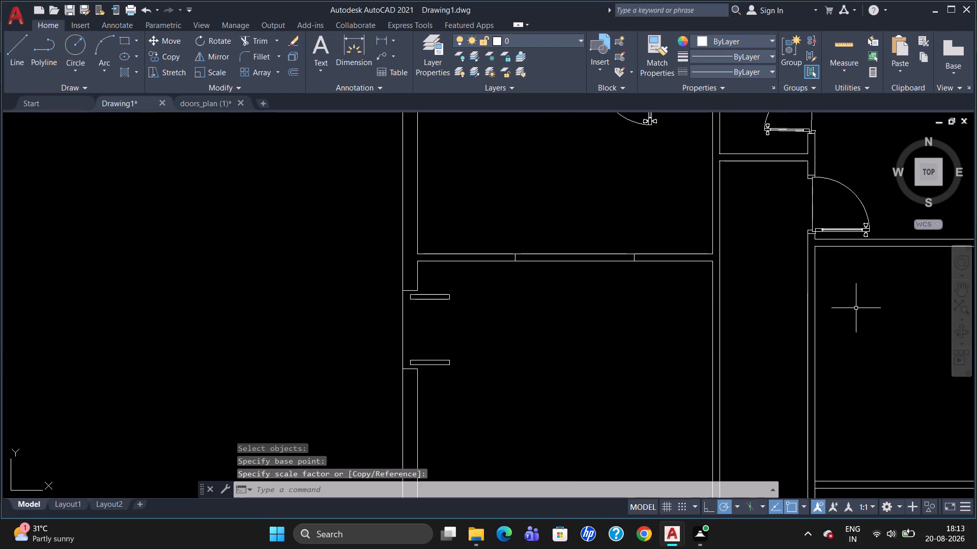
# Trim the corridor wall's inner line between the two lines of the cross wall above the narrow right-side room.
pyautogui.scroll(-3, 837, 290)
pyautogui.scroll(1, 850, 368)
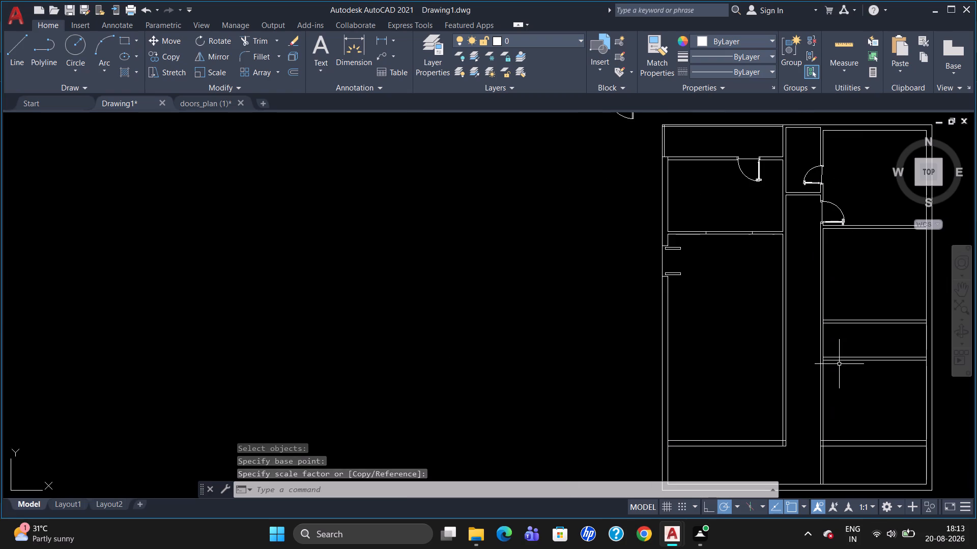
pyautogui.scroll(-2, 840, 365)
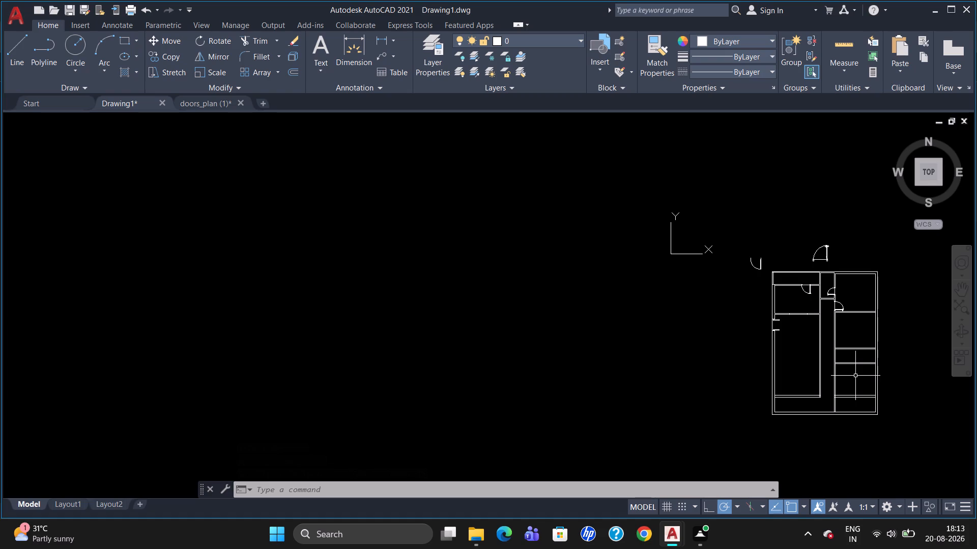
pyautogui.scroll(3, 912, 349)
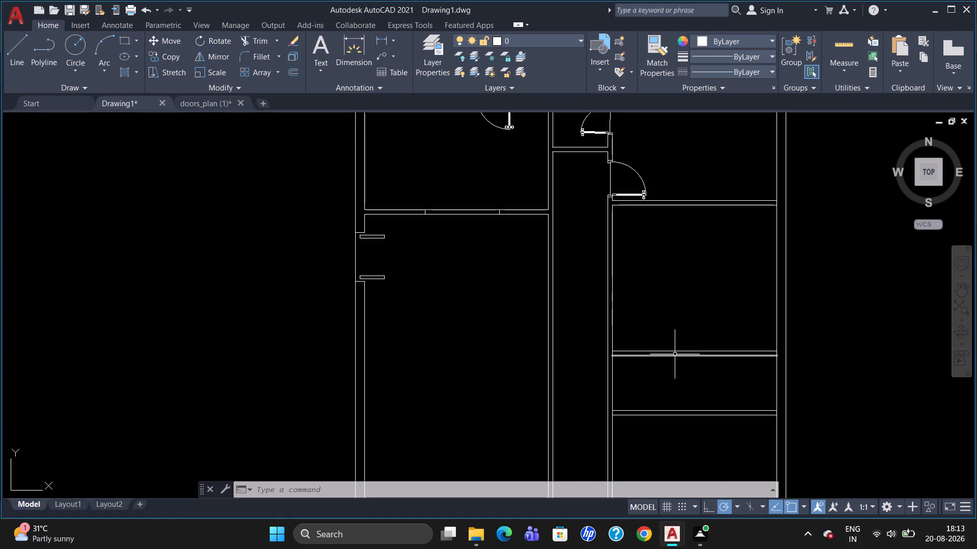
pyautogui.scroll(1, 673, 368)
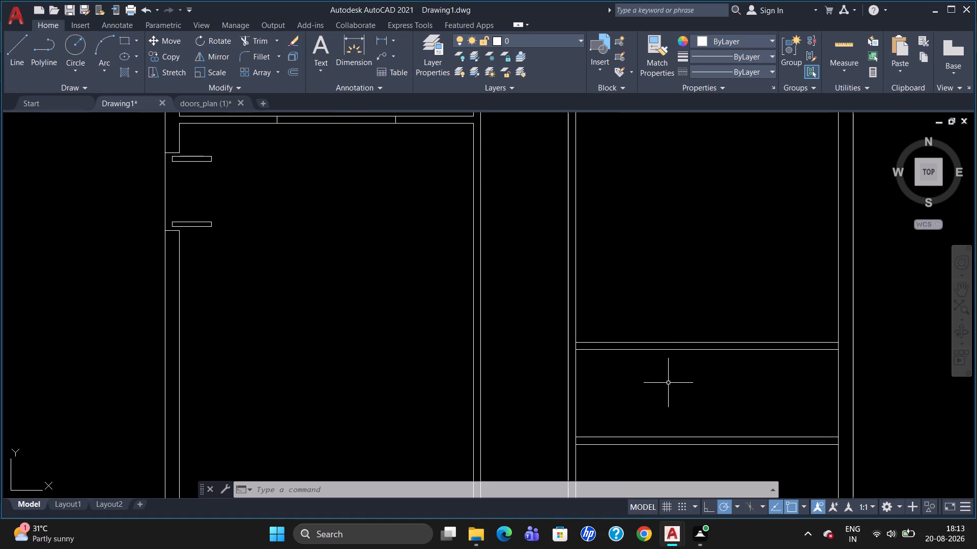
pyautogui.write('tr')
pyautogui.press('Return')
pyautogui.press('Return')
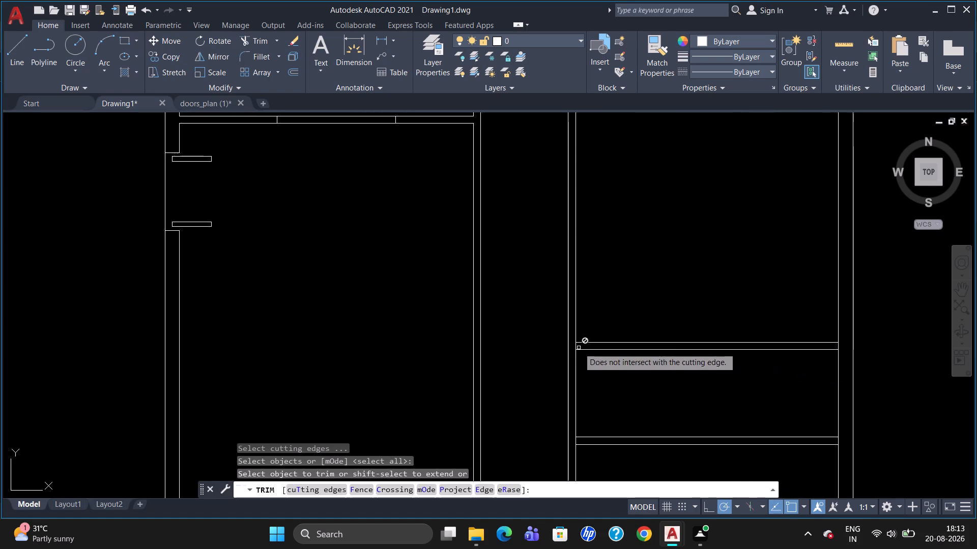
pyautogui.click(577, 345)
pyautogui.click(577, 345)
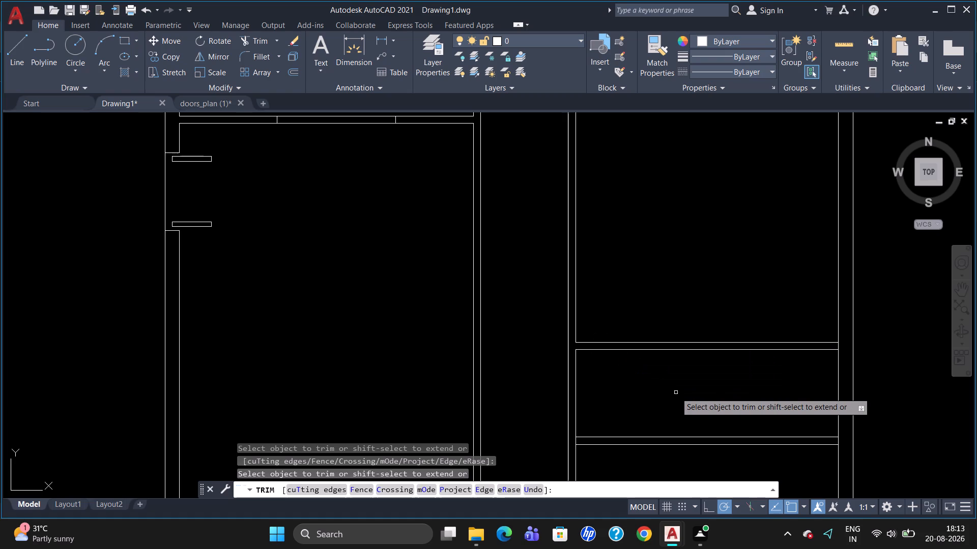
pyautogui.press('Escape')
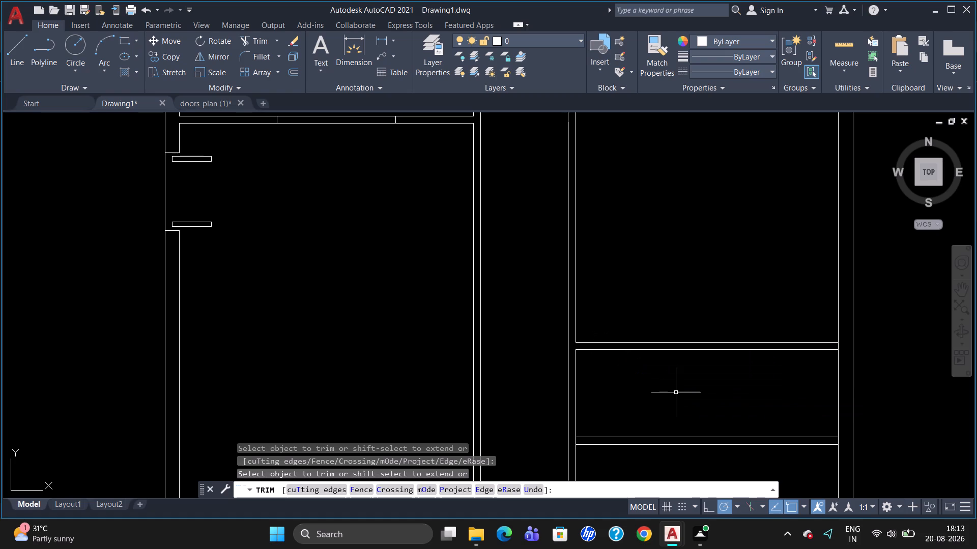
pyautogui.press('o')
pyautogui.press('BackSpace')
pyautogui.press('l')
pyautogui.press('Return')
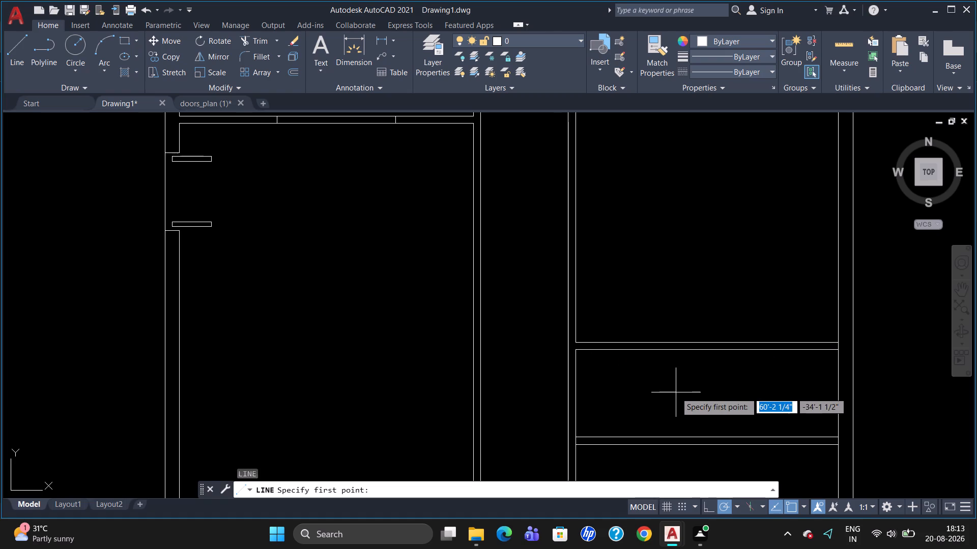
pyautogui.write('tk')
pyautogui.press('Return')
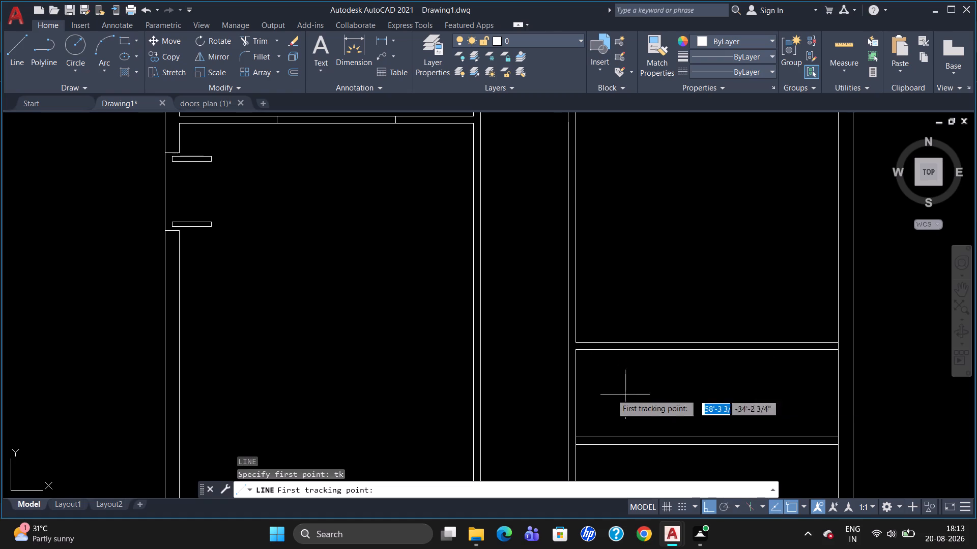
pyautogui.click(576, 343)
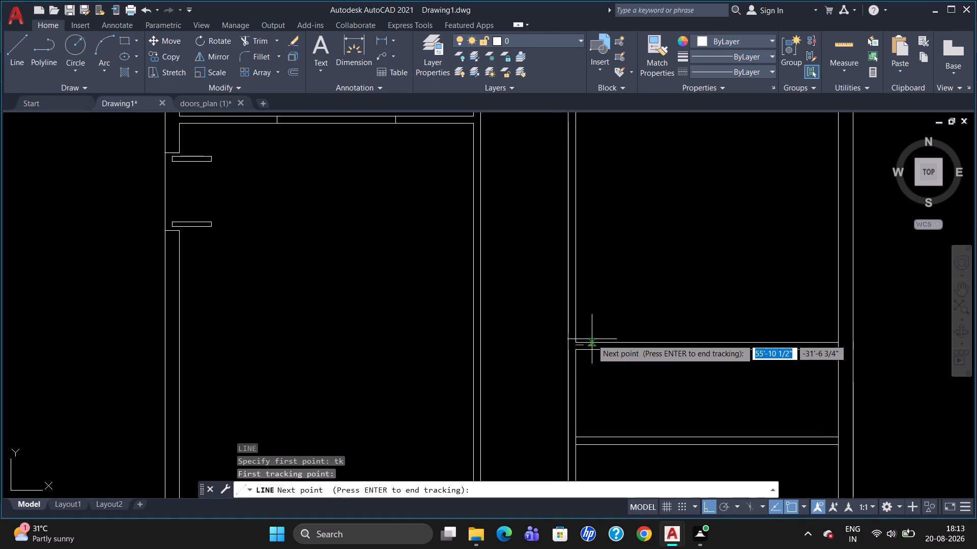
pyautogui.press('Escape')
# Draw a jamb line across the cross wall above the narrow right-side room, tracked 9" from the corridor wall corner.
pyautogui.press('l')
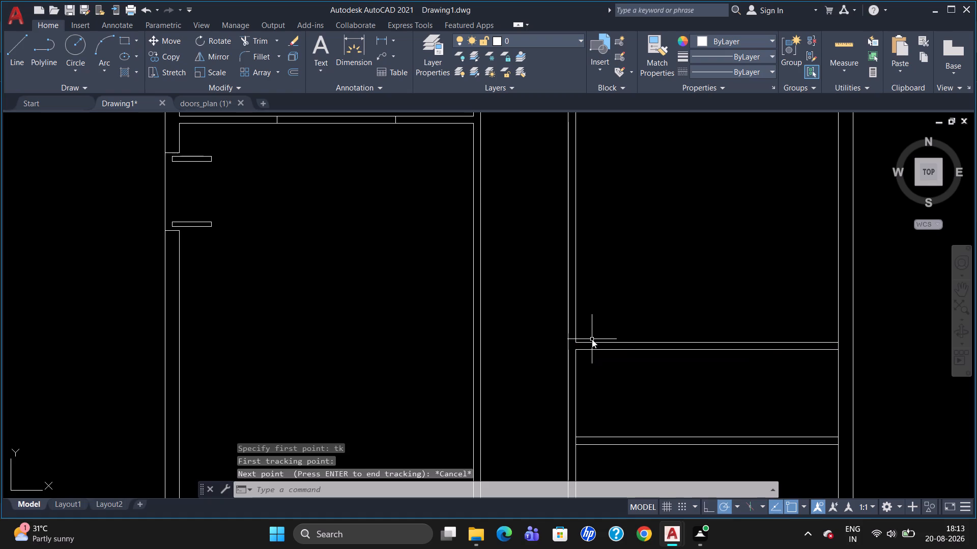
pyautogui.press('Return')
pyautogui.write('tk')
pyautogui.press('Return')
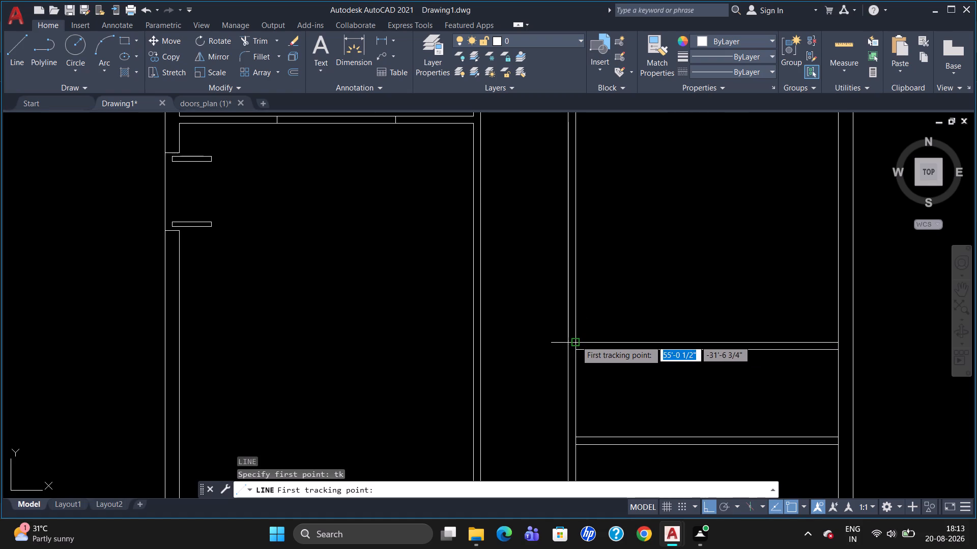
pyautogui.click(576, 341)
pyautogui.write('9"')
pyautogui.press('Return')
pyautogui.press('Return')
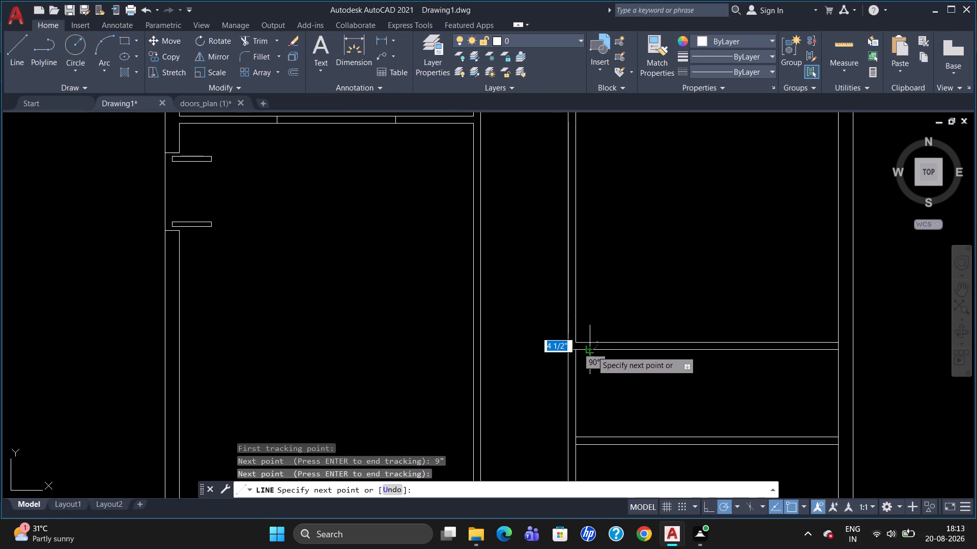
pyautogui.click(592, 351)
pyautogui.press('Escape')
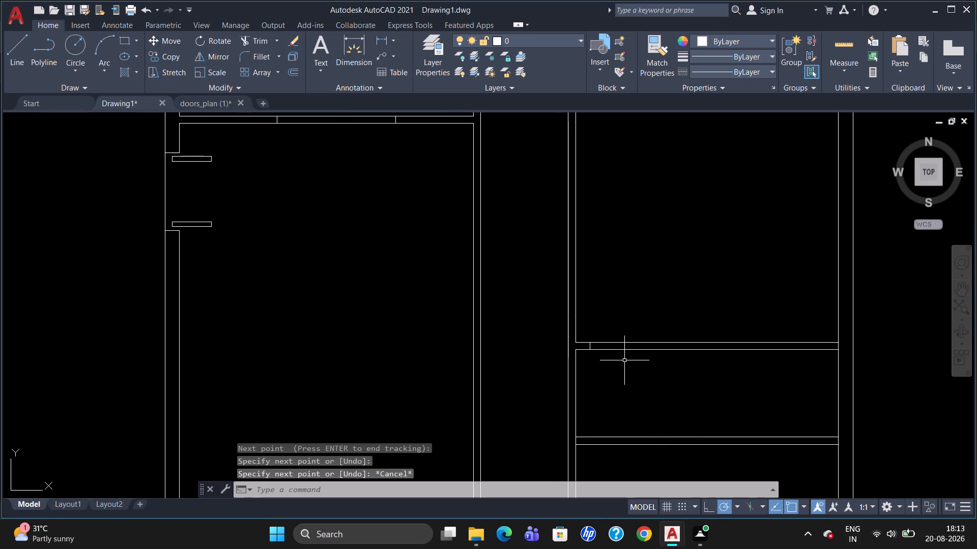
# Offset the new jamb line 3' to the right along the cross wall.
pyautogui.press('o')
pyautogui.press('Return')
pyautogui.press('3')
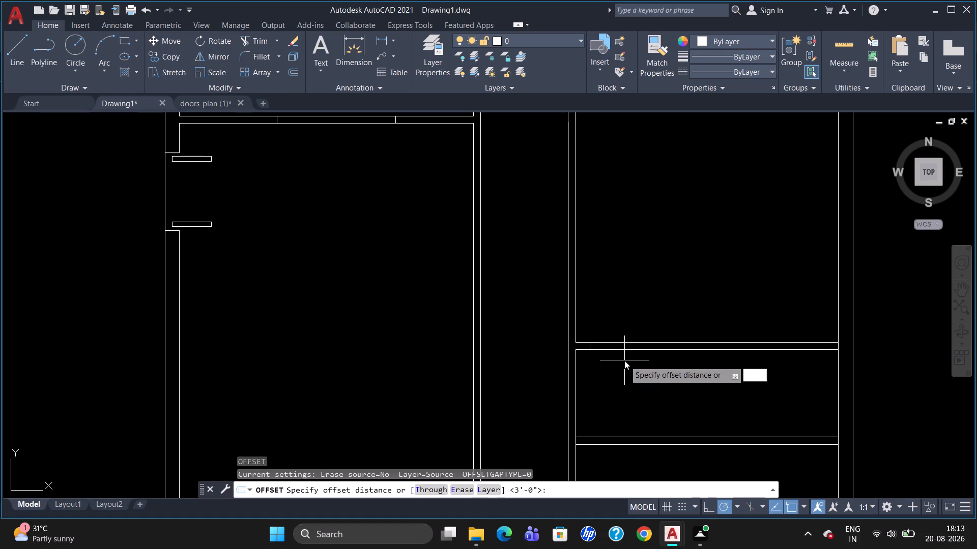
pyautogui.press("'")
pyautogui.press('Return')
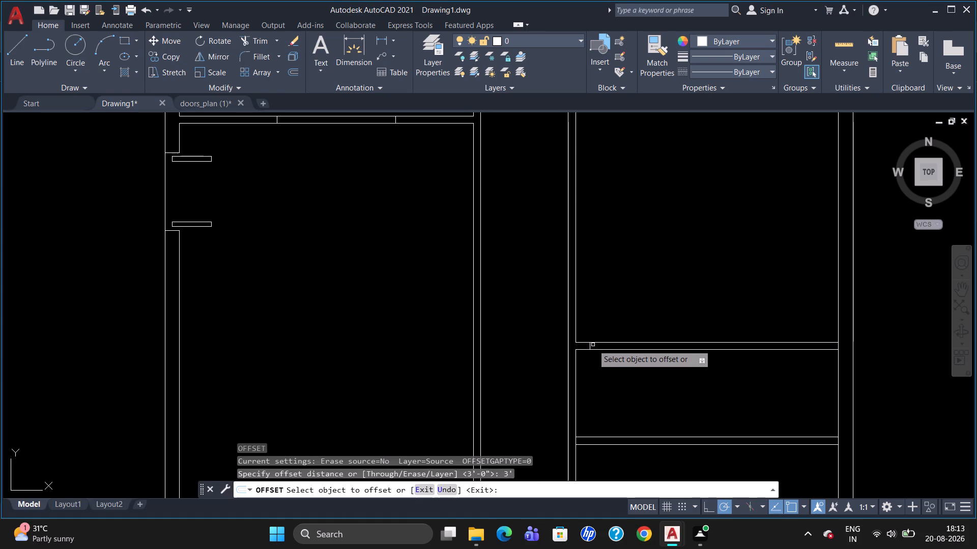
pyautogui.click(591, 345)
pyautogui.click(642, 344)
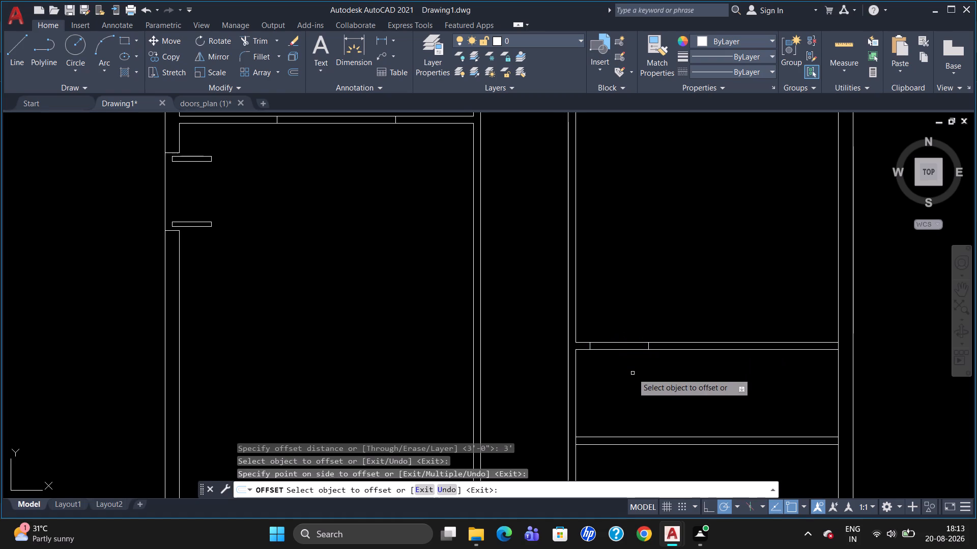
pyautogui.press('Escape')
# Trim both cross-wall lines between the two jamb lines to open the 3' doorway.
pyautogui.write('tr')
pyautogui.press('Return')
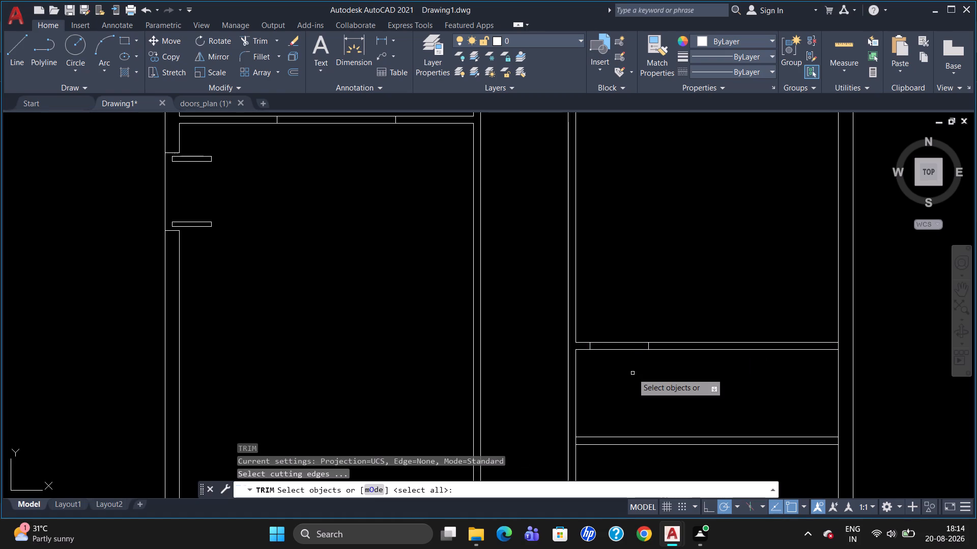
pyautogui.press('Return')
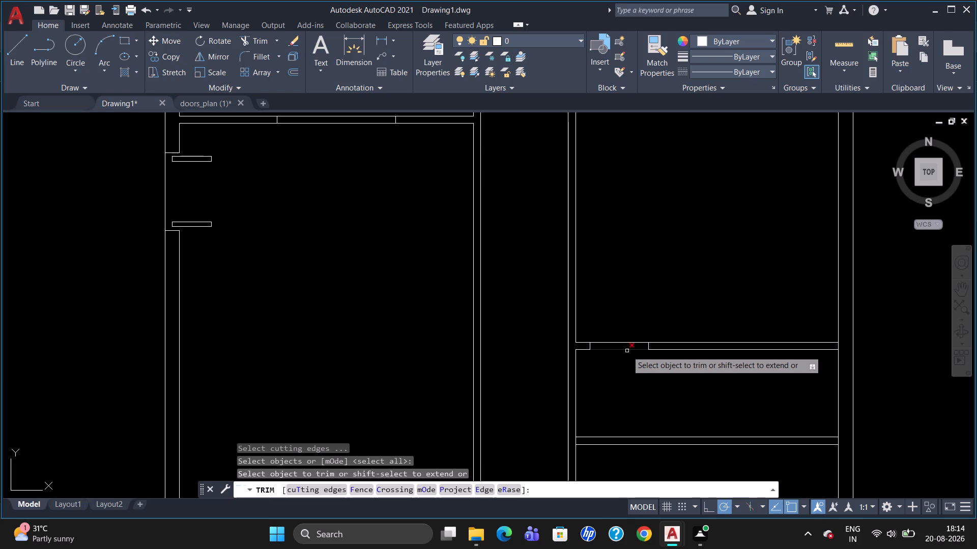
pyautogui.click(625, 349)
pyautogui.click(624, 343)
pyautogui.scroll(-2, 625, 344)
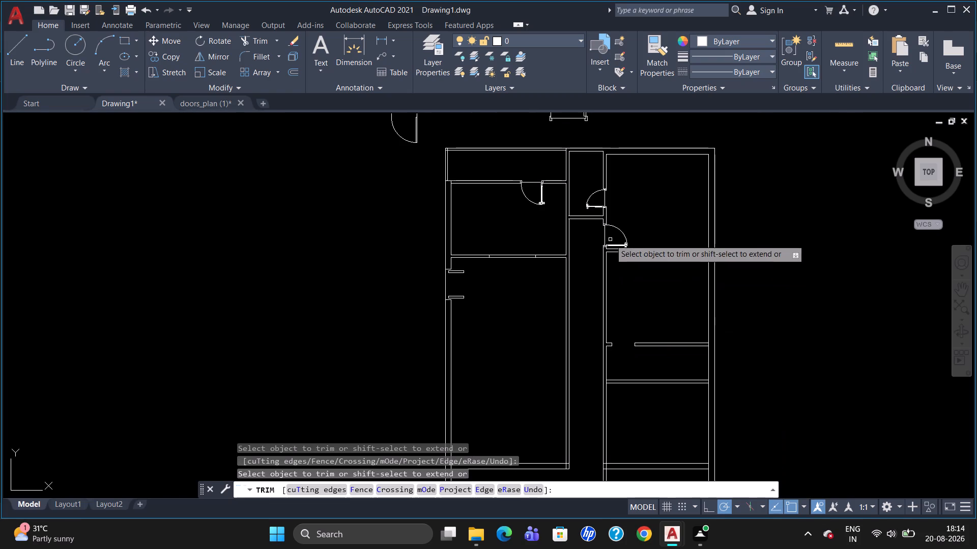
pyautogui.press('Escape')
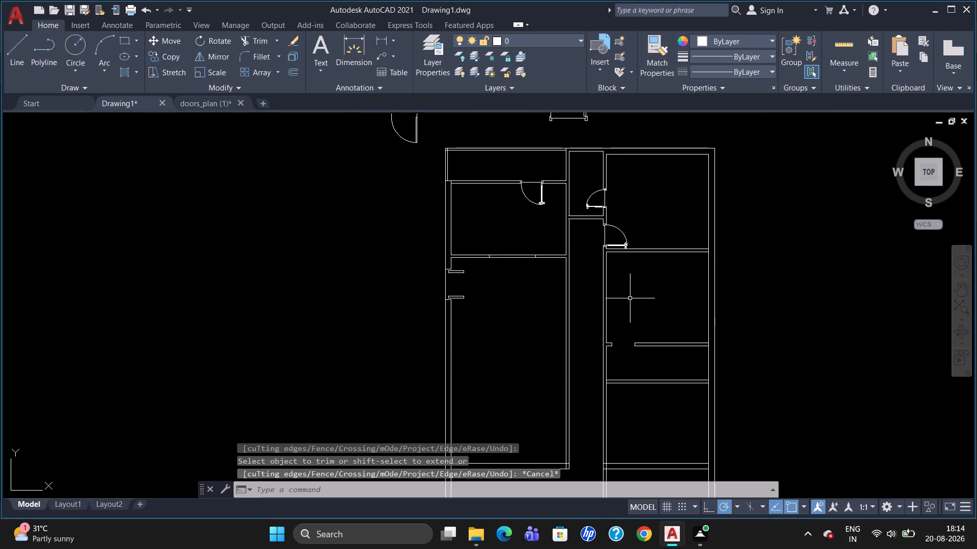
# Copy the lower corridor door block into the room just above the new cross-wall opening.
pyautogui.click(626, 245)
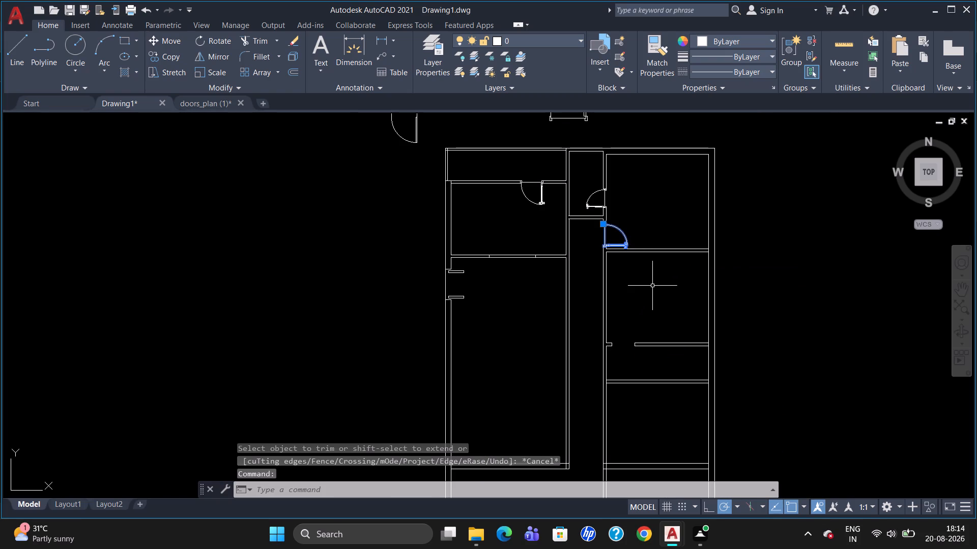
pyautogui.write('co')
pyautogui.press('Return')
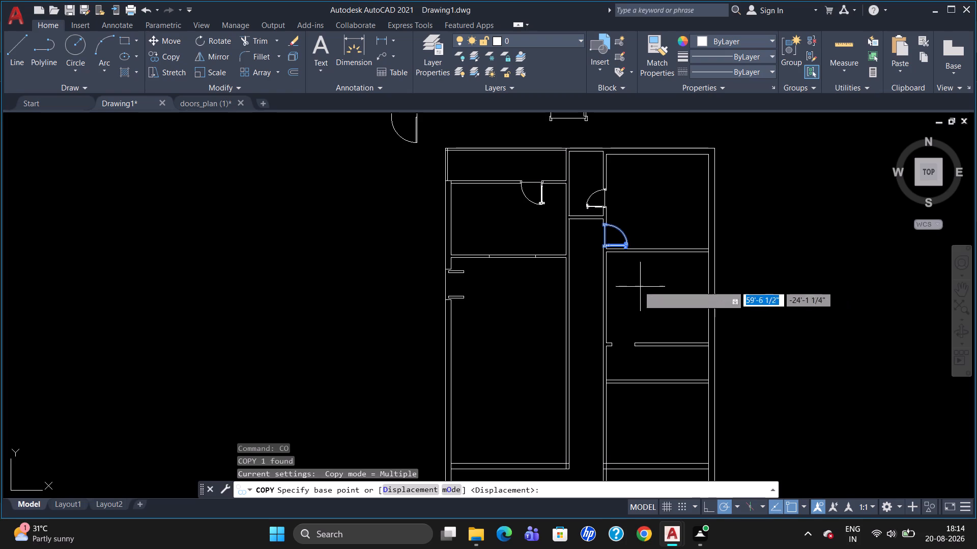
pyautogui.click(606, 245)
pyautogui.click(629, 313)
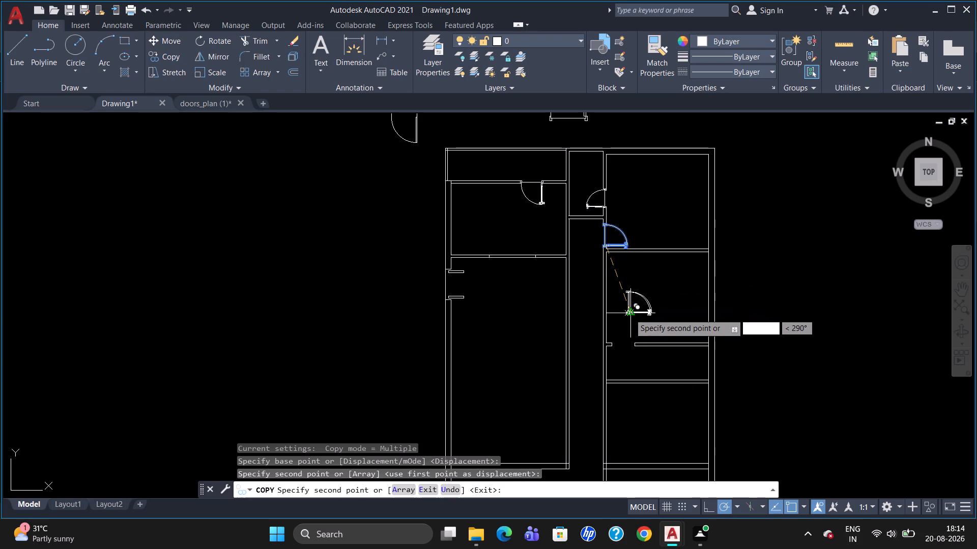
pyautogui.press('Escape')
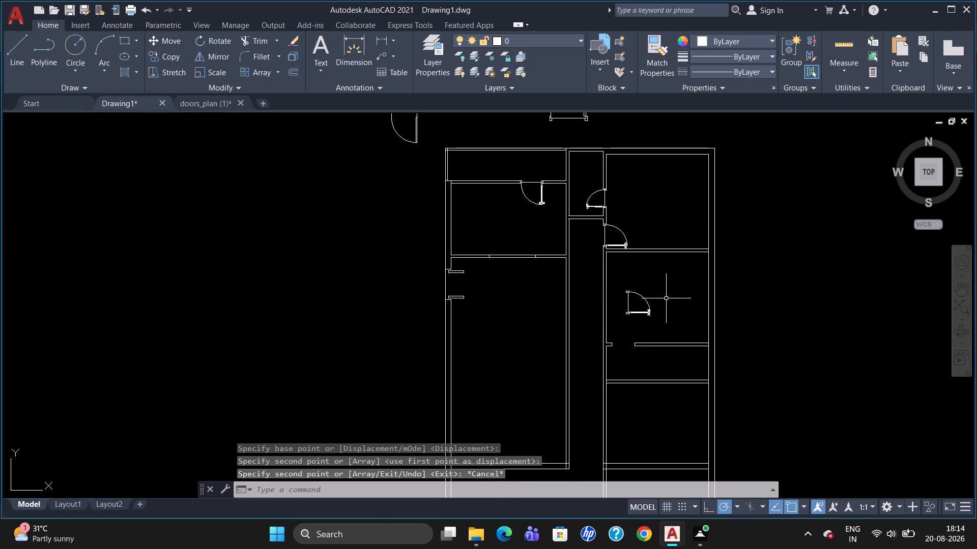
# Mirror the copied door block across a horizontal line just below it, erasing the source.
pyautogui.scroll(2, 667, 297)
pyautogui.scroll(-1, 667, 297)
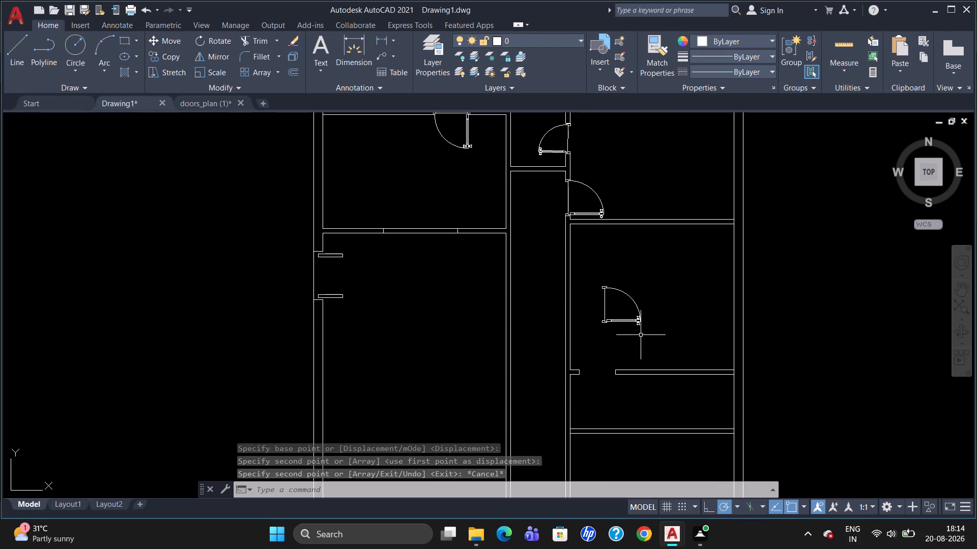
pyautogui.write('mi')
pyautogui.press('Return')
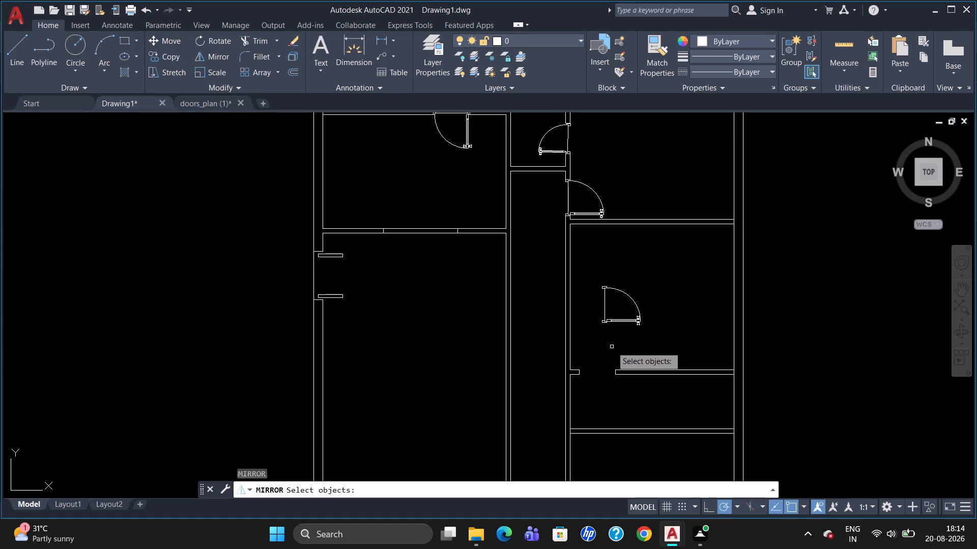
pyautogui.click(616, 321)
pyautogui.press('Return')
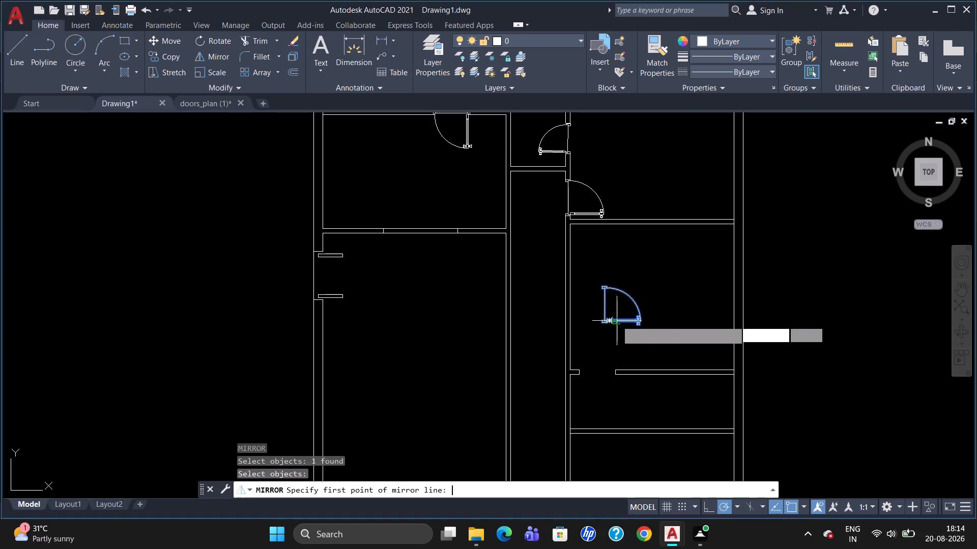
pyautogui.moveTo(591, 342); pyautogui.dragTo(646, 347)
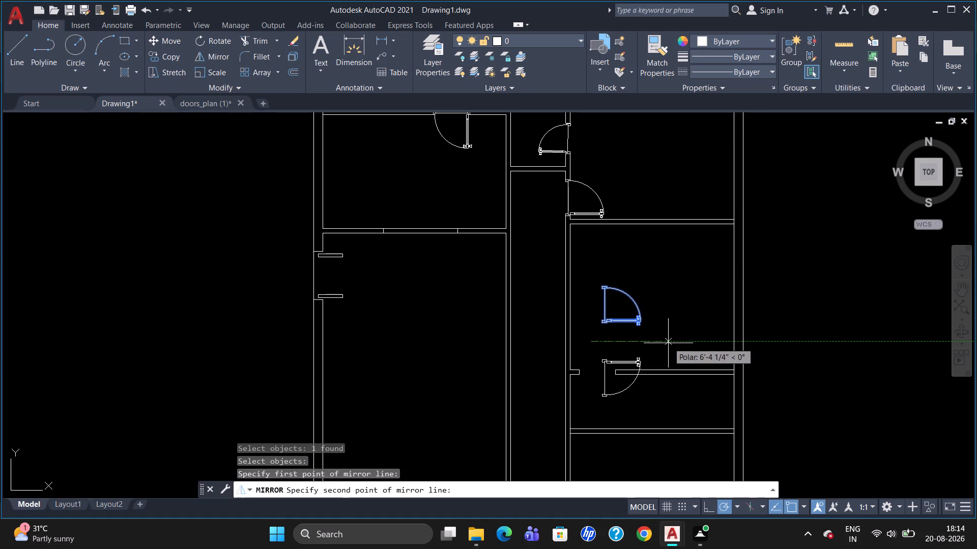
pyautogui.click(669, 341)
pyautogui.moveTo(691, 369); pyautogui.dragTo(670, 340)
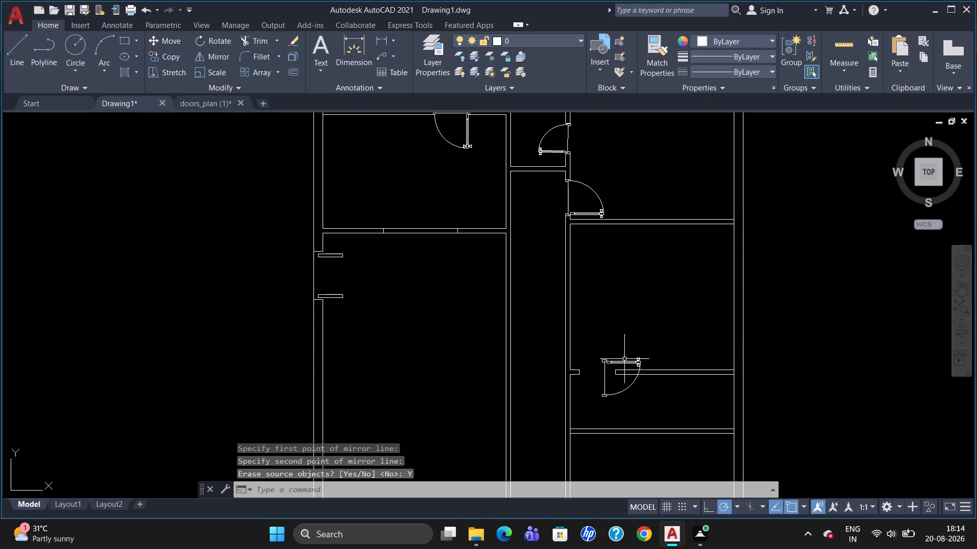
# Rotate the mirrored door block 90° about its upper right corner so its threshold lies parallel to the cross wall.
pyautogui.click(625, 362)
pyautogui.write('ro')
pyautogui.press('Return')
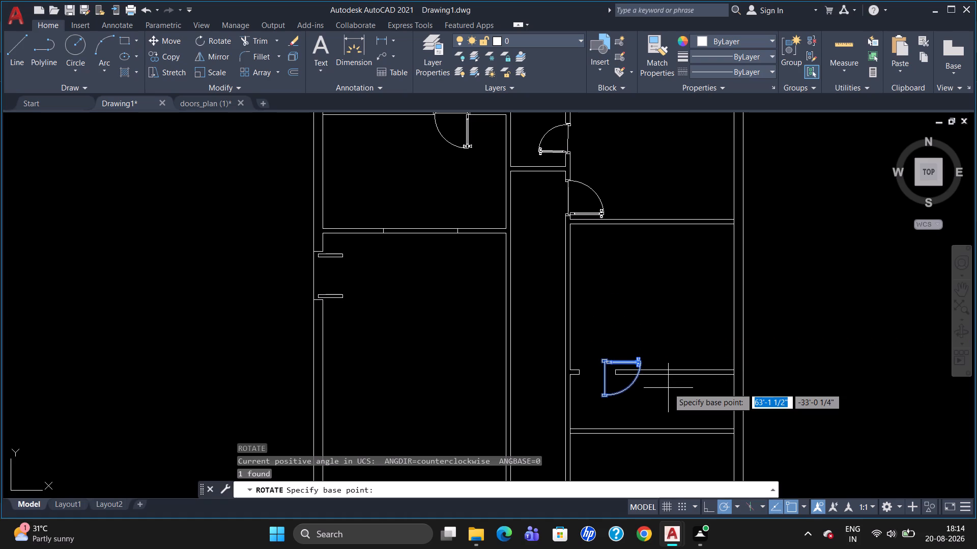
pyautogui.click(641, 358)
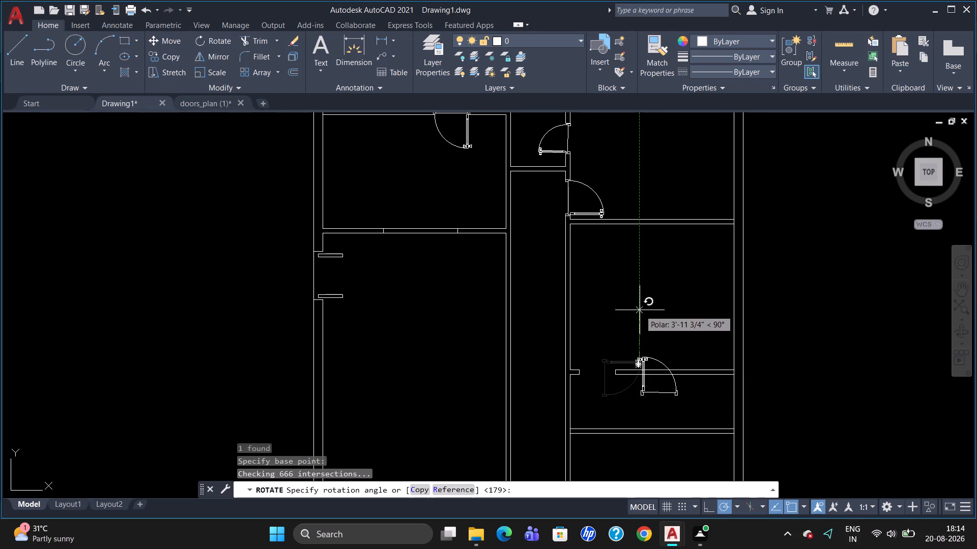
pyautogui.click(640, 310)
# Move the rotated door block by its left frame's lower corner into the cross-wall opening, with that frame against the left jamb.
pyautogui.click(649, 393)
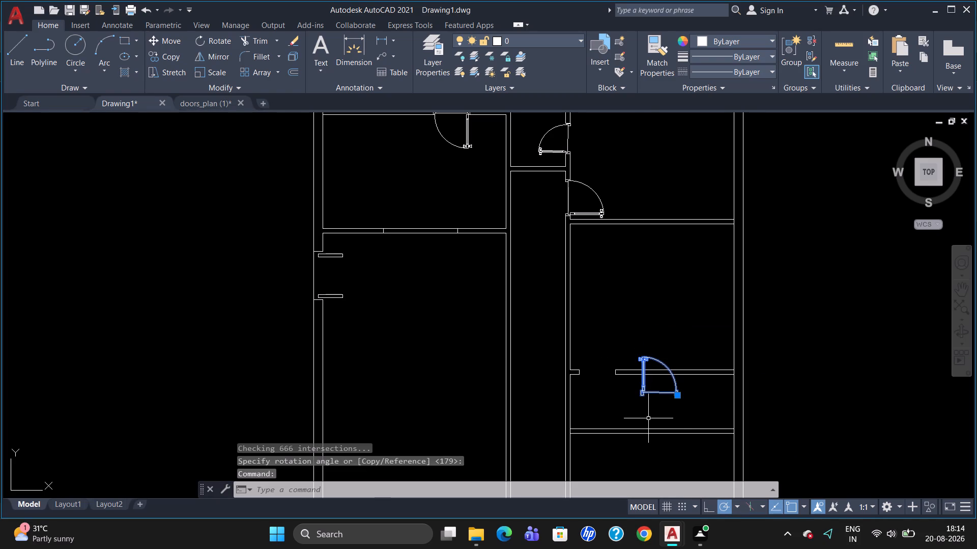
pyautogui.press(',')
pyautogui.press('BackSpace')
pyautogui.press('m')
pyautogui.press('Return')
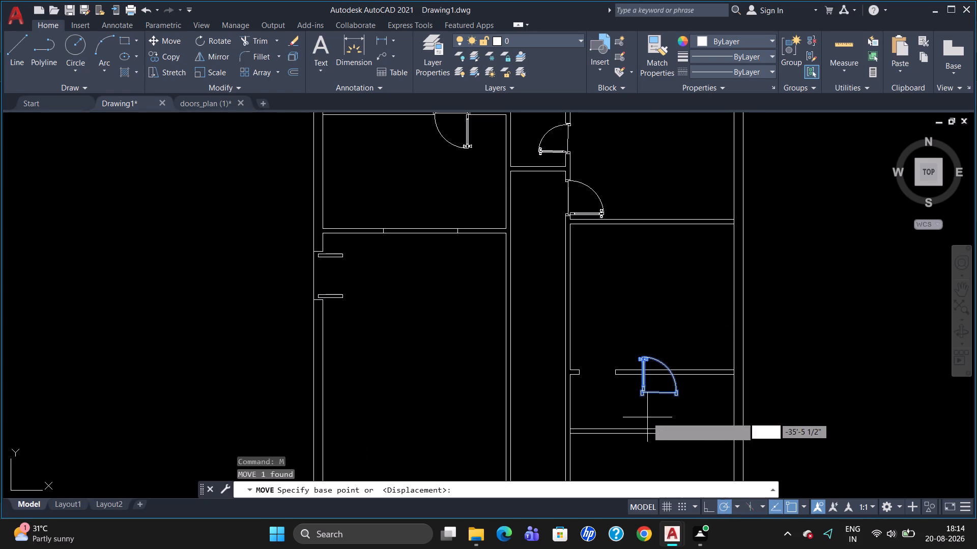
pyautogui.scroll(2, 658, 385)
pyautogui.click(618, 414)
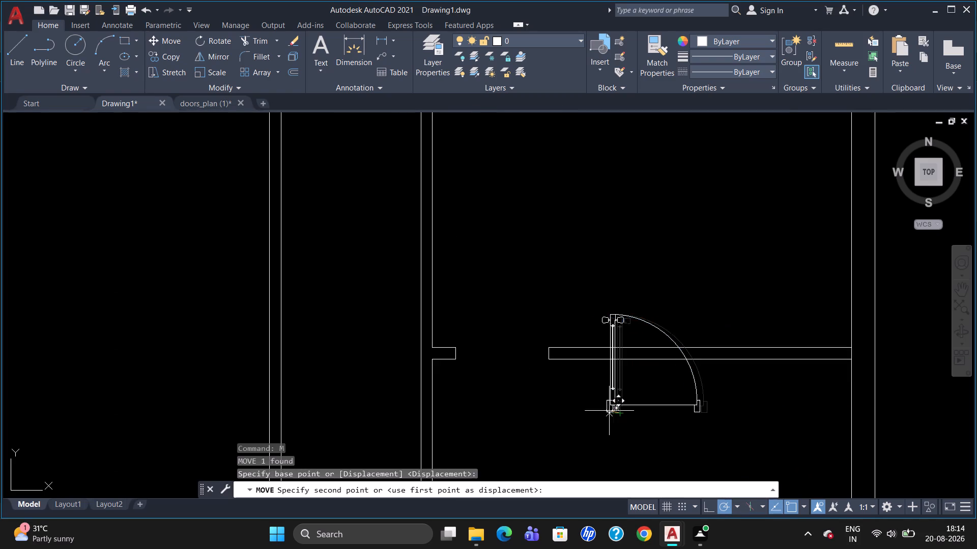
pyautogui.scroll(2, 504, 354)
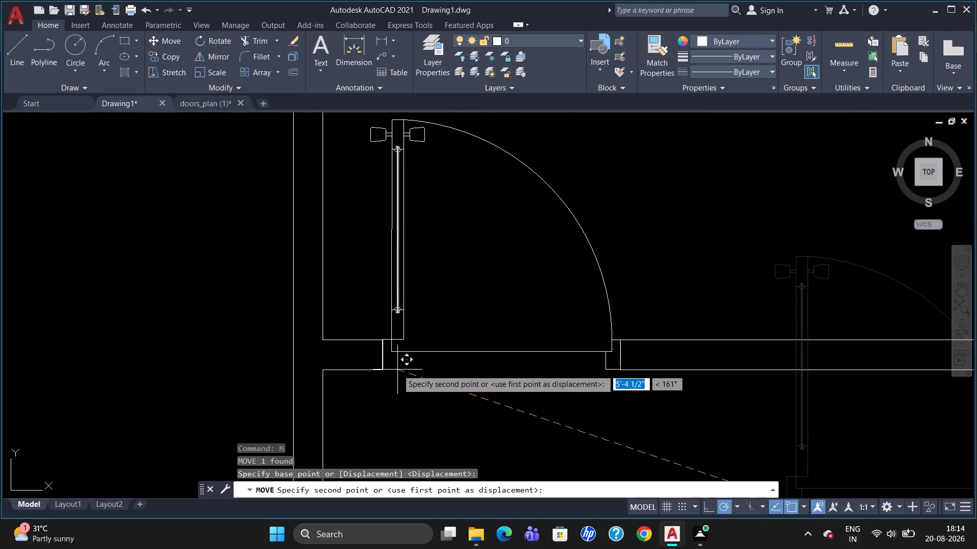
pyautogui.scroll(2, 397, 369)
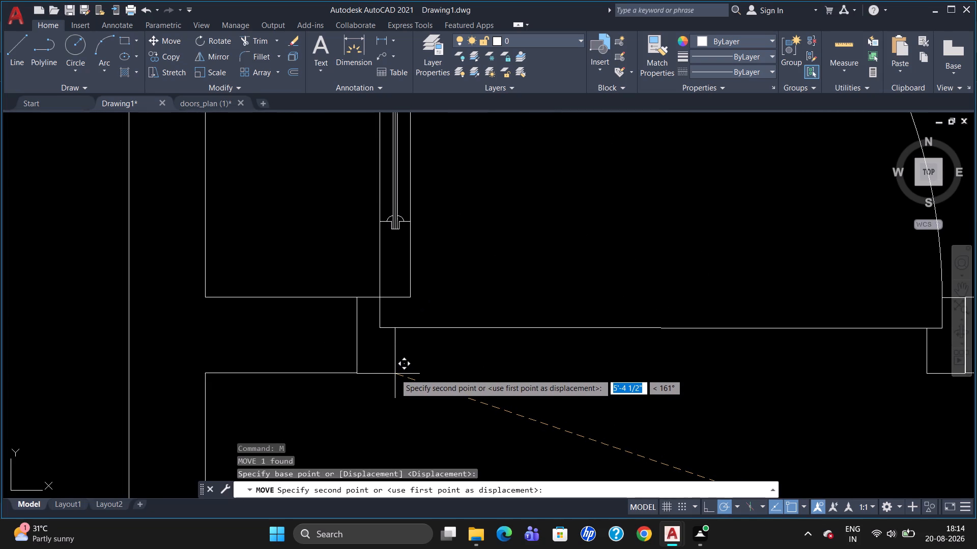
pyautogui.click(395, 373)
pyautogui.scroll(-2, 469, 376)
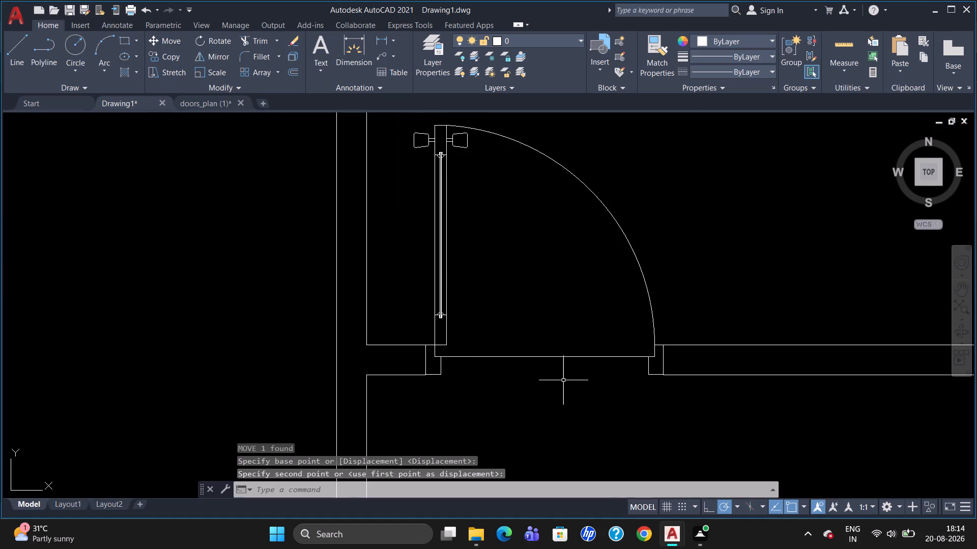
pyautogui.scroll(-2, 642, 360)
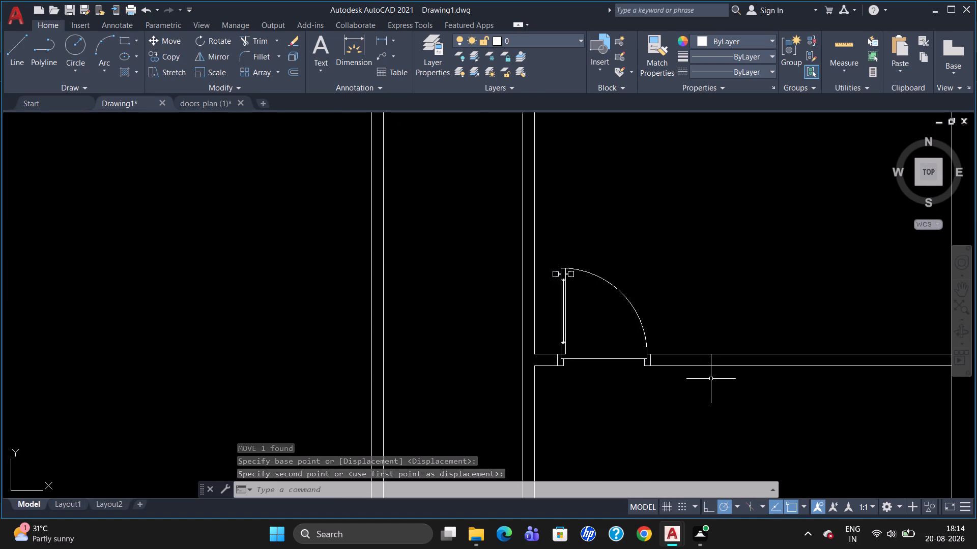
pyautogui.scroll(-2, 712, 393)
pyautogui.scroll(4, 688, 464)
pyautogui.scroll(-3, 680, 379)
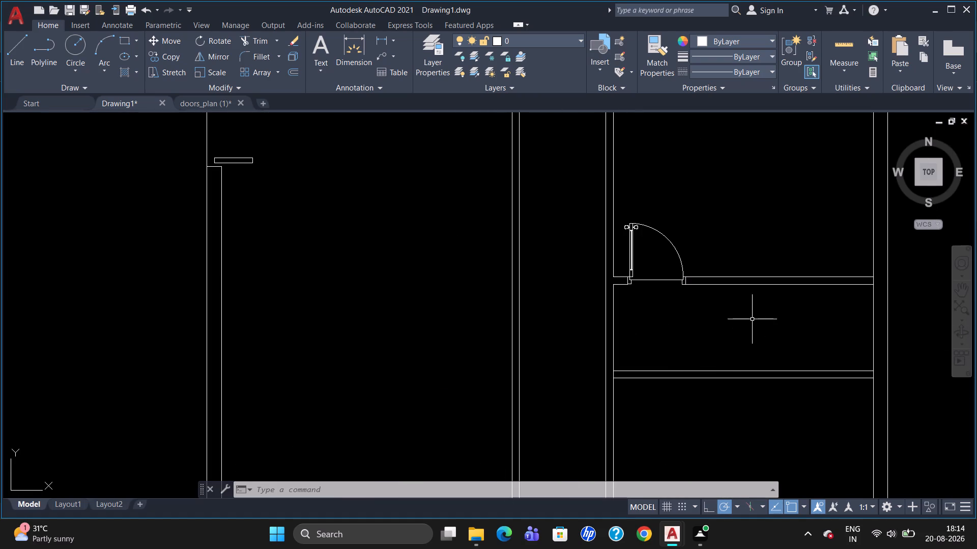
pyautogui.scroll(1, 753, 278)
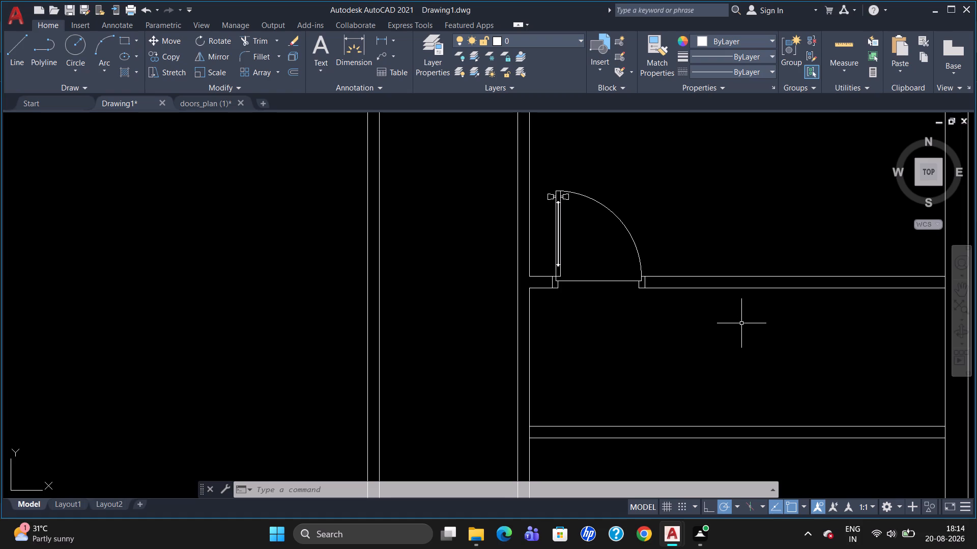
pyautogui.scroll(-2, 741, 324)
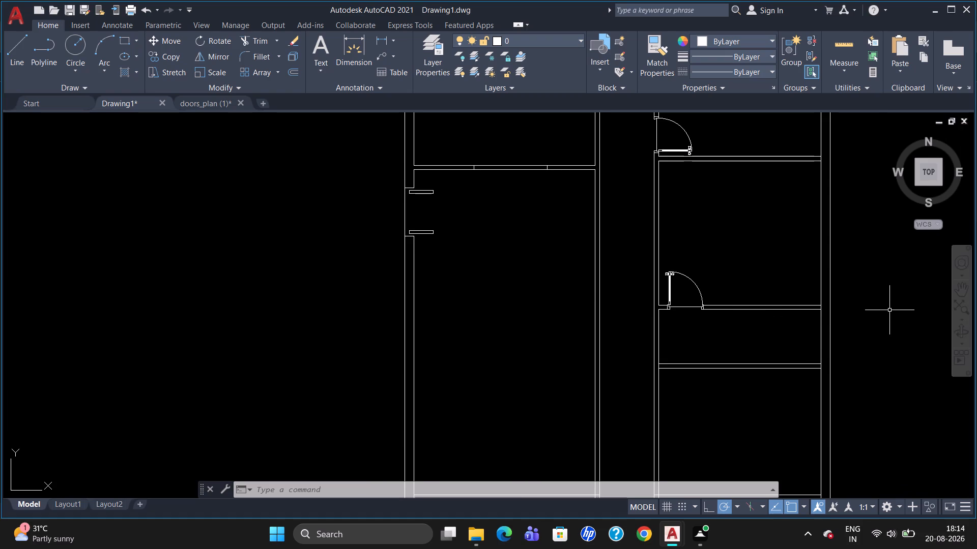
# Trim the right outer wall's inner line between the two cross-wall lines where the walls meet.
pyautogui.scroll(1, 882, 310)
pyautogui.write('tr')
pyautogui.press('Return')
pyautogui.press('Return')
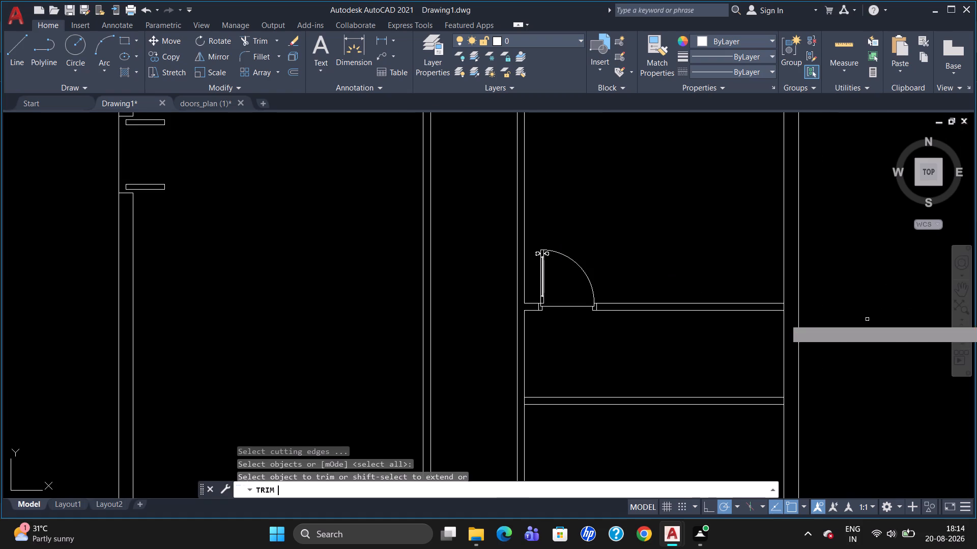
pyautogui.click(787, 307)
pyautogui.press('Escape')
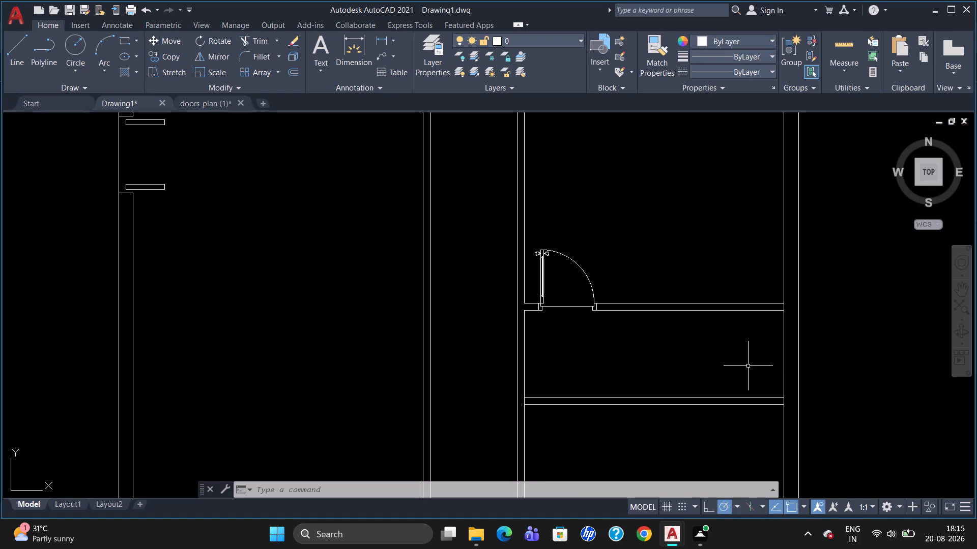
# Draw a vertical partition line 8'6" from the right outer wall, spanning from the door's cross wall to the wall below.
pyautogui.press('l')
pyautogui.press('Return')
pyautogui.write('tk')
pyautogui.press('Return')
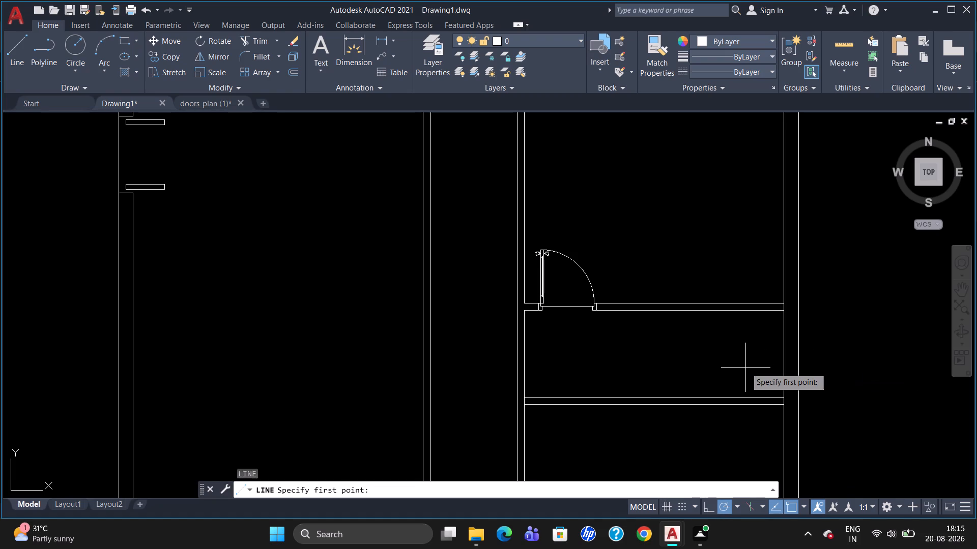
pyautogui.click(781, 312)
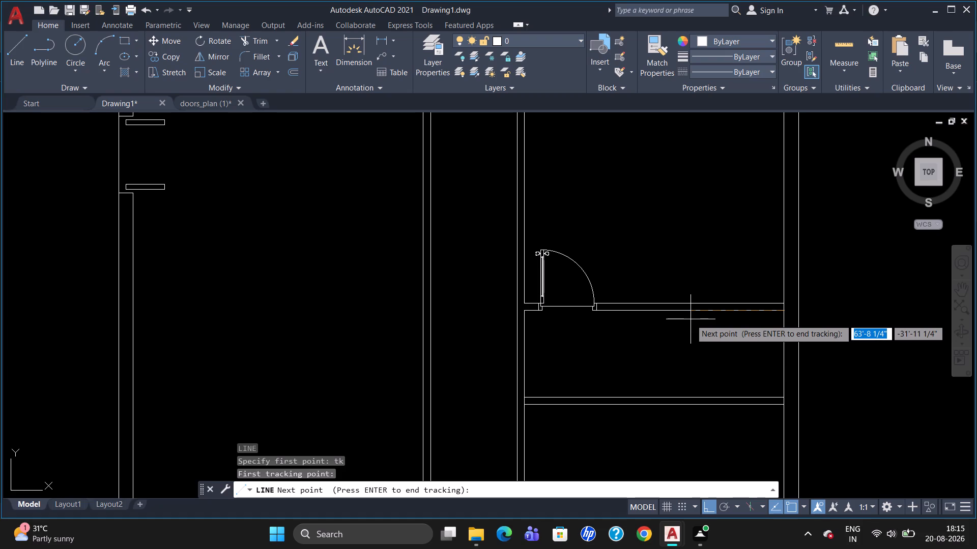
pyautogui.press('8')
pyautogui.write('\'6"')
pyautogui.press('Return')
pyautogui.press('Return')
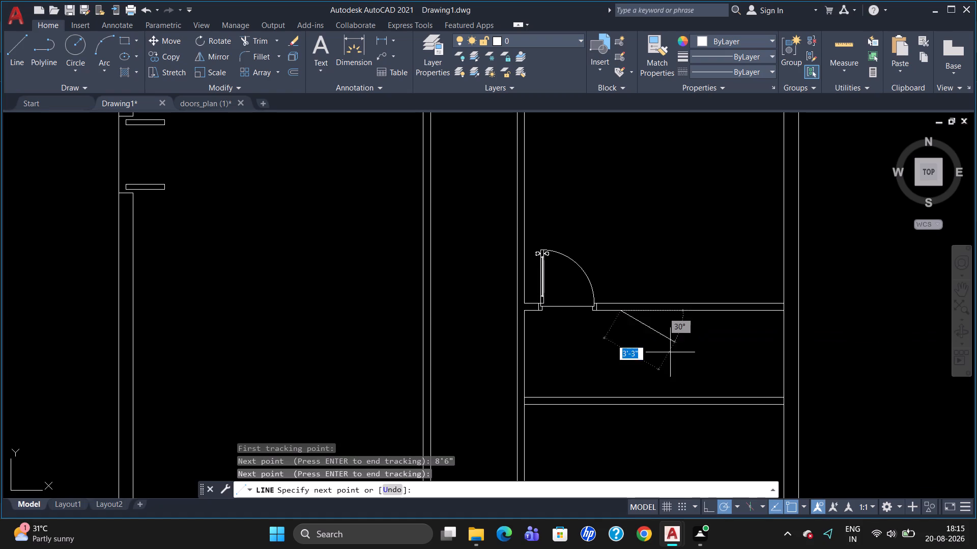
pyautogui.click(624, 398)
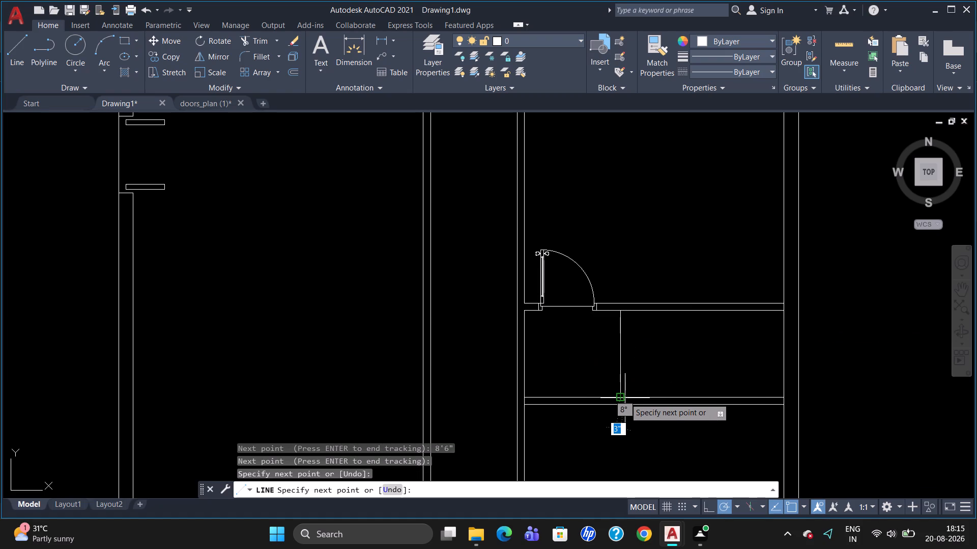
pyautogui.press('Escape')
# Offset the new partition line 4.5" to its left to form the partition wall.
pyautogui.press('o')
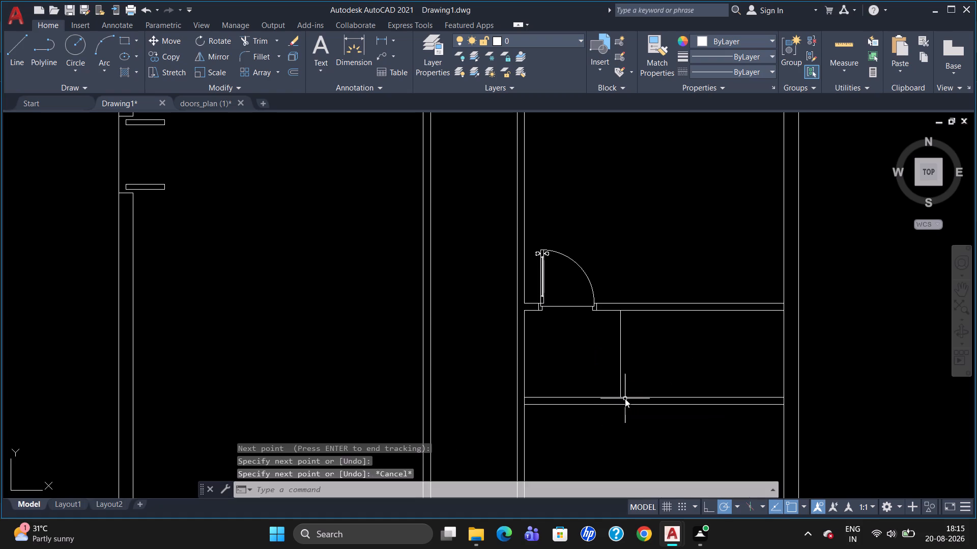
pyautogui.press('Return')
pyautogui.write('4.5"')
pyautogui.press('Return')
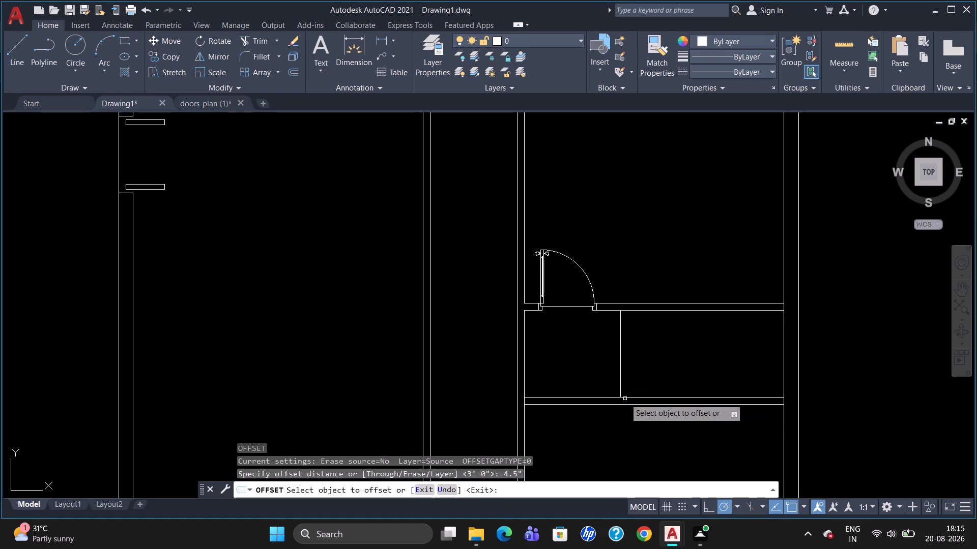
pyautogui.click(620, 373)
pyautogui.click(611, 375)
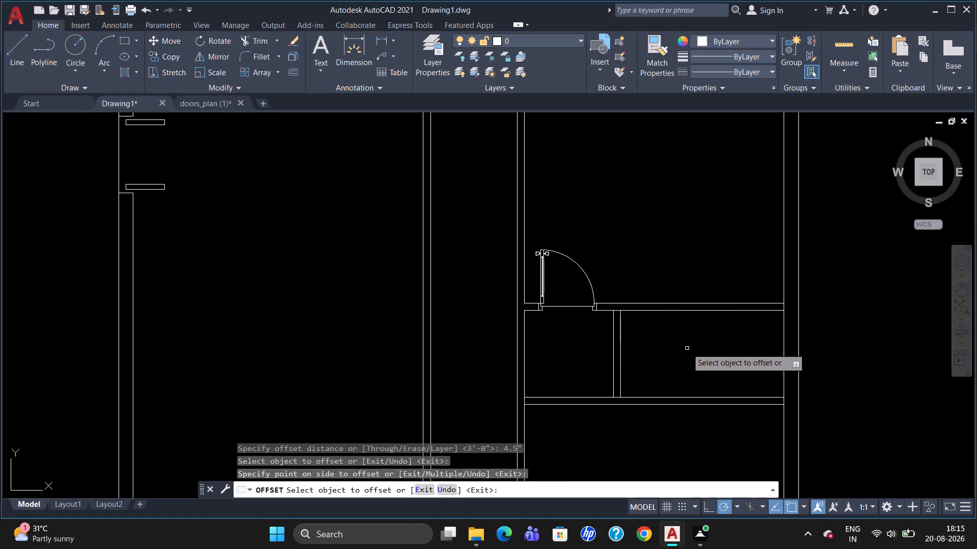
pyautogui.press('Escape')
# Trim the cross wall's lower line between the two partition lines.
pyautogui.write('tr')
pyautogui.press('Return')
pyautogui.press('Return')
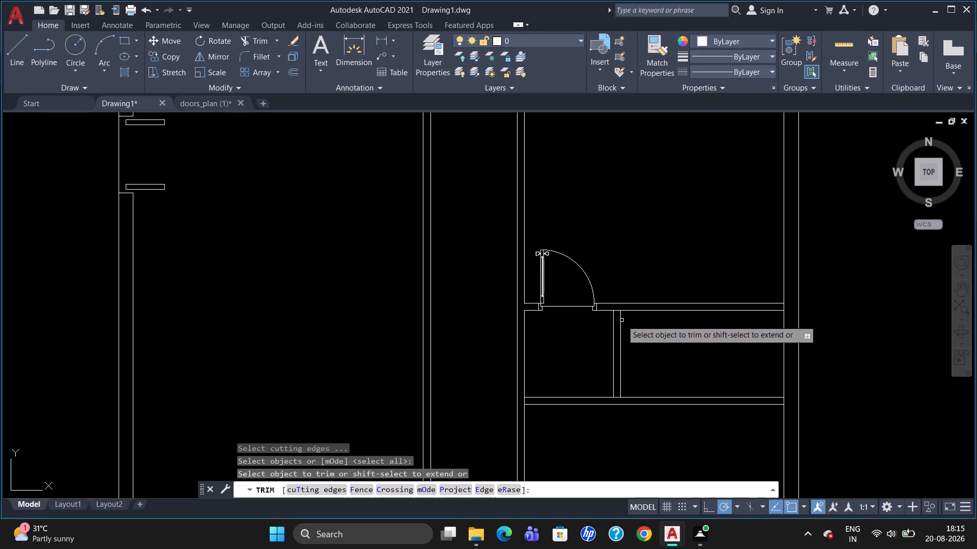
pyautogui.click(618, 310)
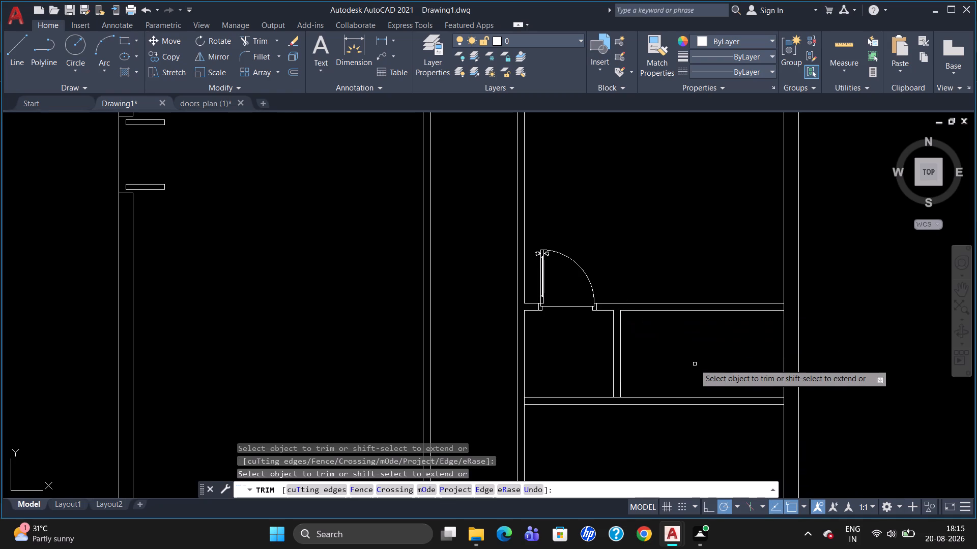
pyautogui.press('Escape')
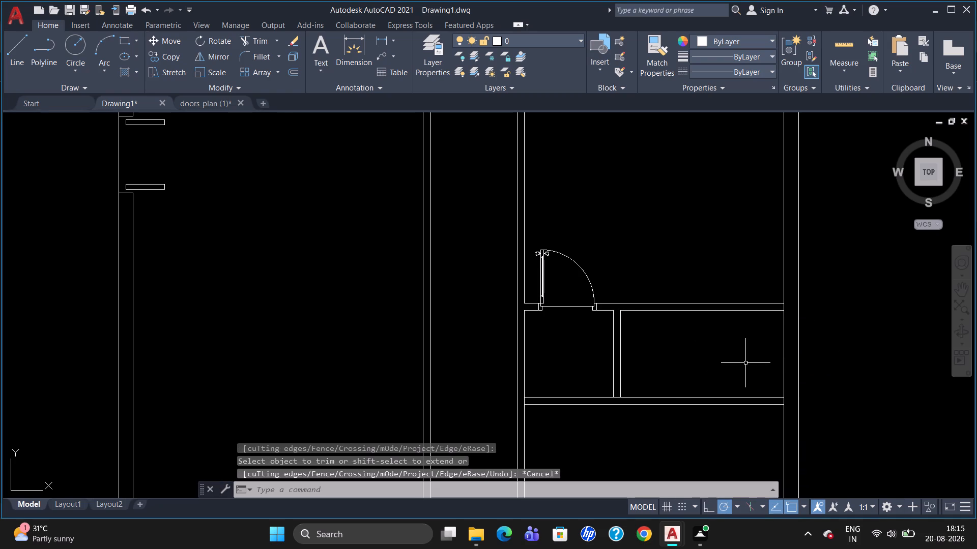
# Draw a jamb line across the cross wall, 9" to the right of the partition's right face.
pyautogui.press('l')
pyautogui.press('Return')
pyautogui.press('t')
pyautogui.press('k')
pyautogui.press('Return')
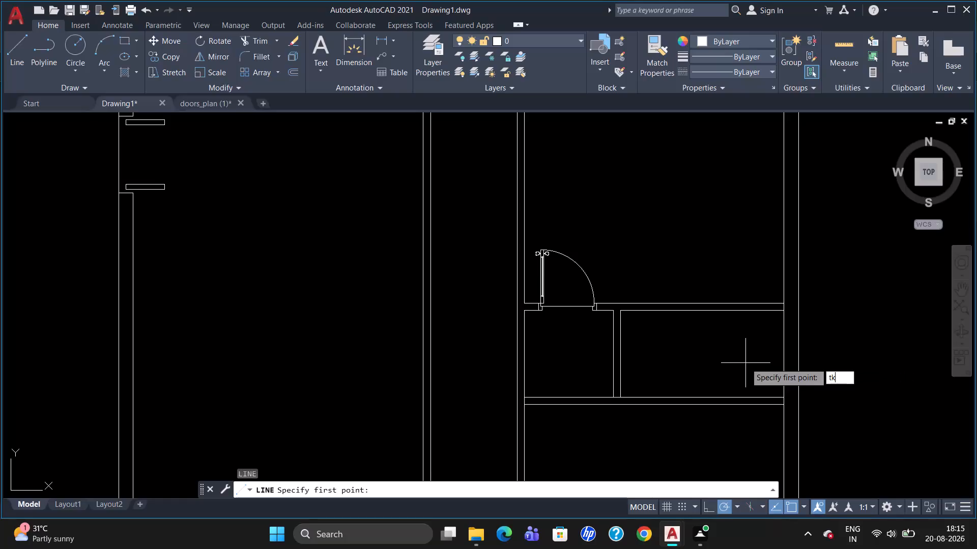
pyautogui.click(625, 311)
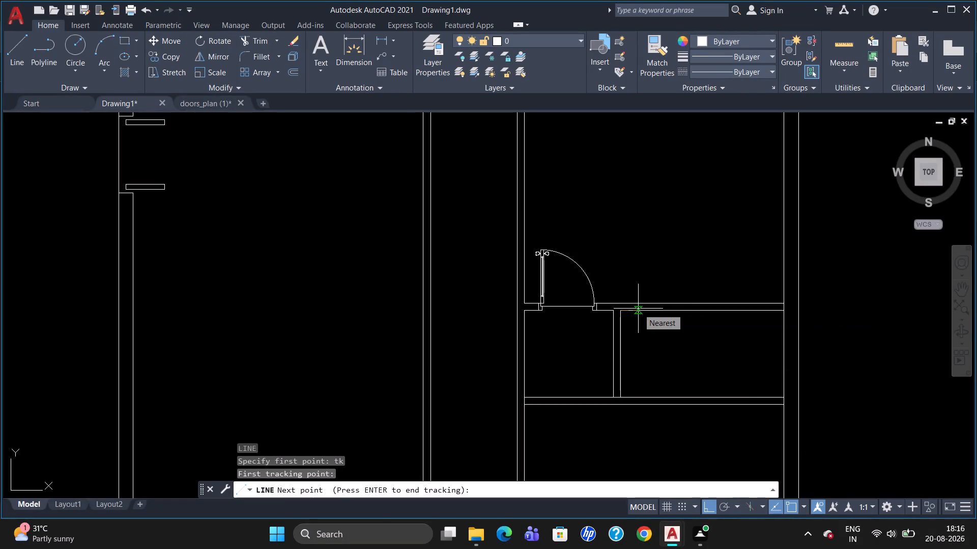
pyautogui.write('9"')
pyautogui.press('Return')
pyautogui.press('Return')
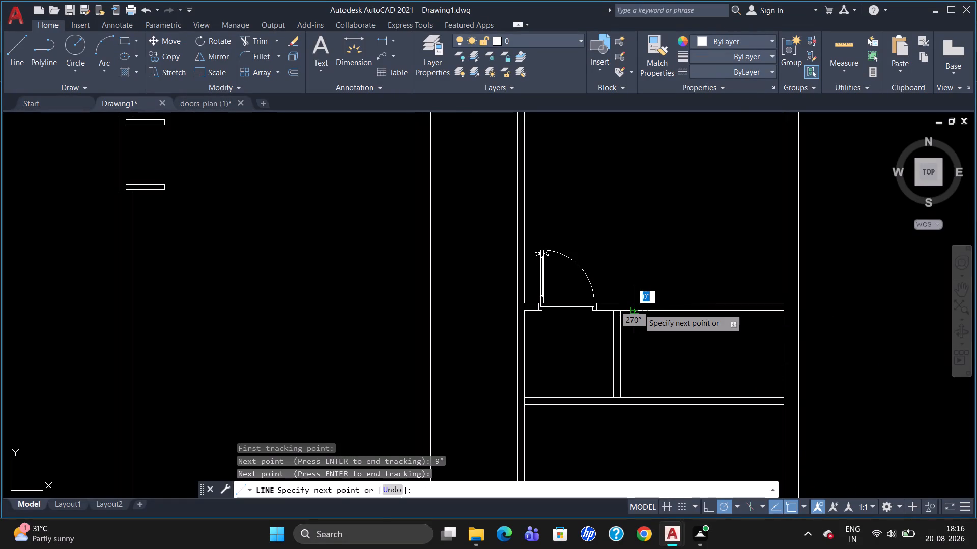
pyautogui.click(633, 301)
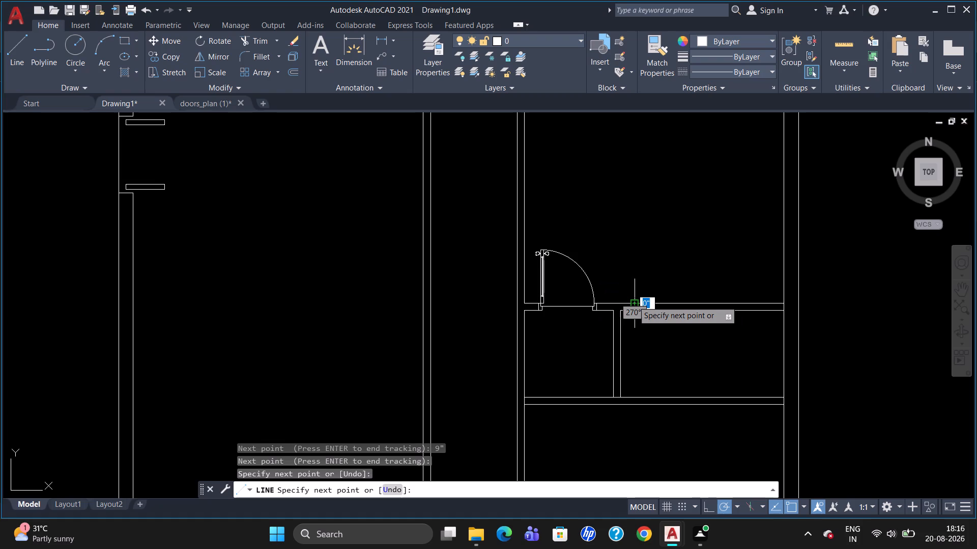
pyautogui.press('Escape')
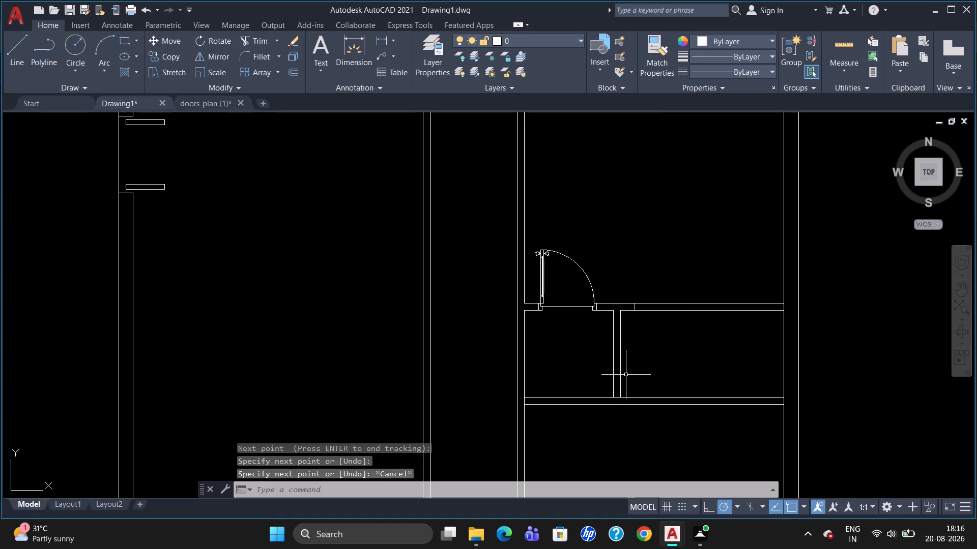
# Offset the new jamb line 2'6" to the right to mark the door opening's other side.
pyautogui.press('o')
pyautogui.press('Return')
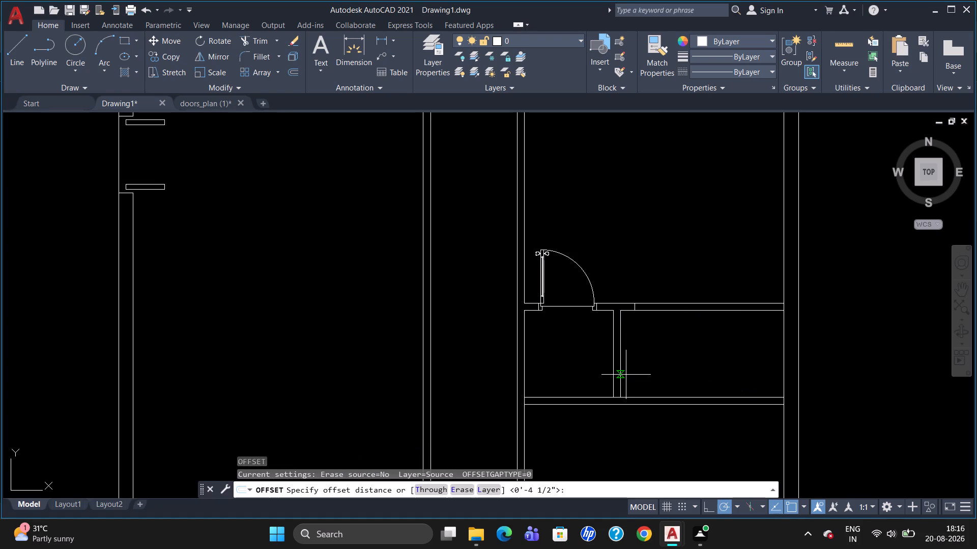
pyautogui.press('2')
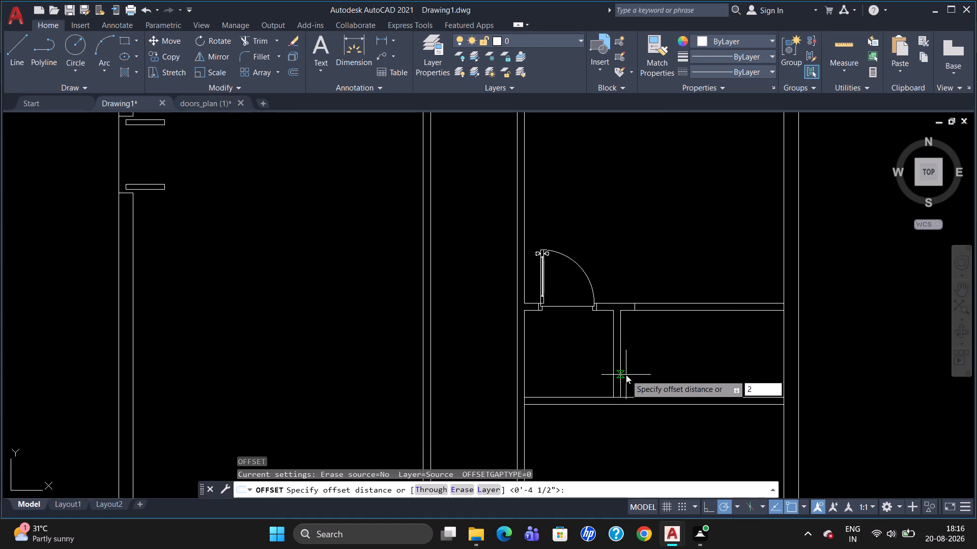
pyautogui.write('\'6"')
pyautogui.press('Return')
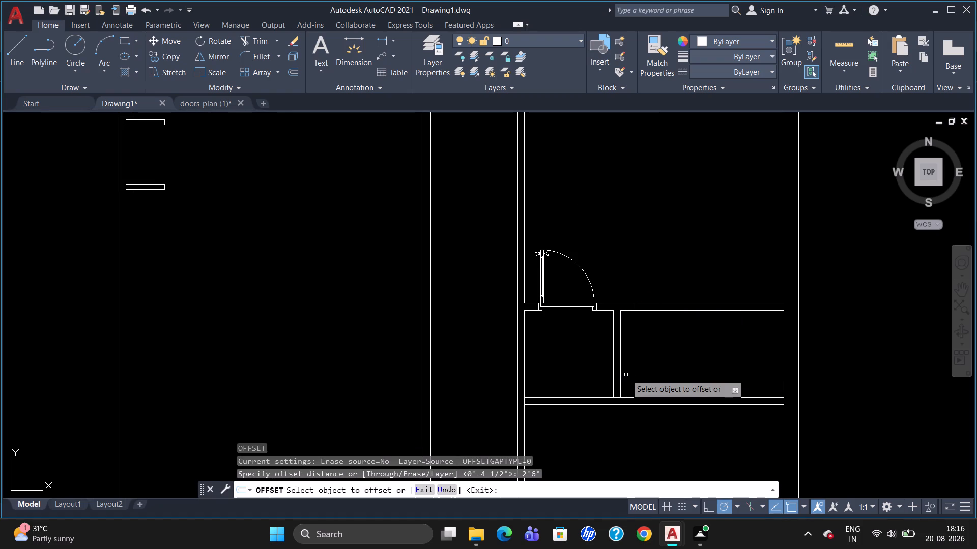
pyautogui.click(635, 305)
pyautogui.click(691, 308)
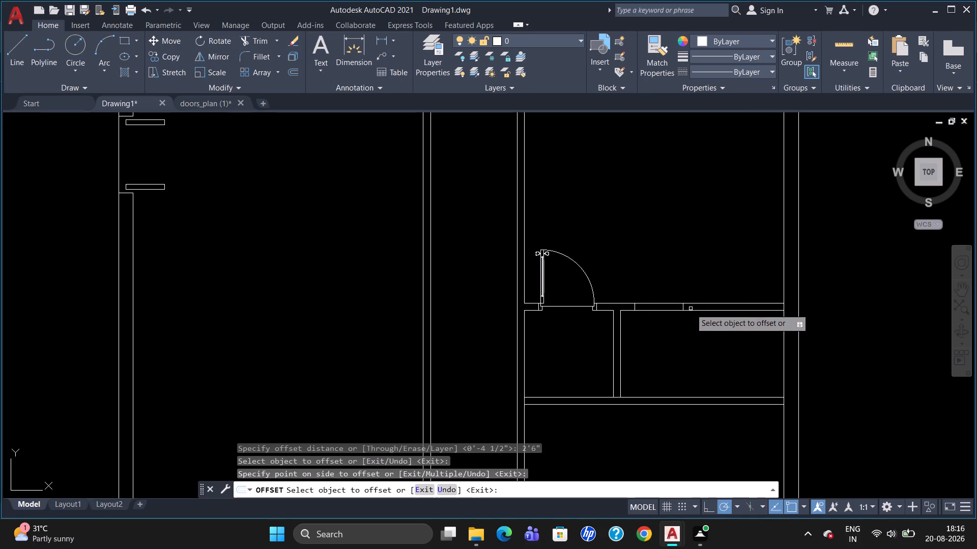
pyautogui.press('Escape')
# Trim both cross-wall lines between the two jambs to clear the 2'6" door opening.
pyautogui.write('tr')
pyautogui.press('Return')
pyautogui.press('Return')
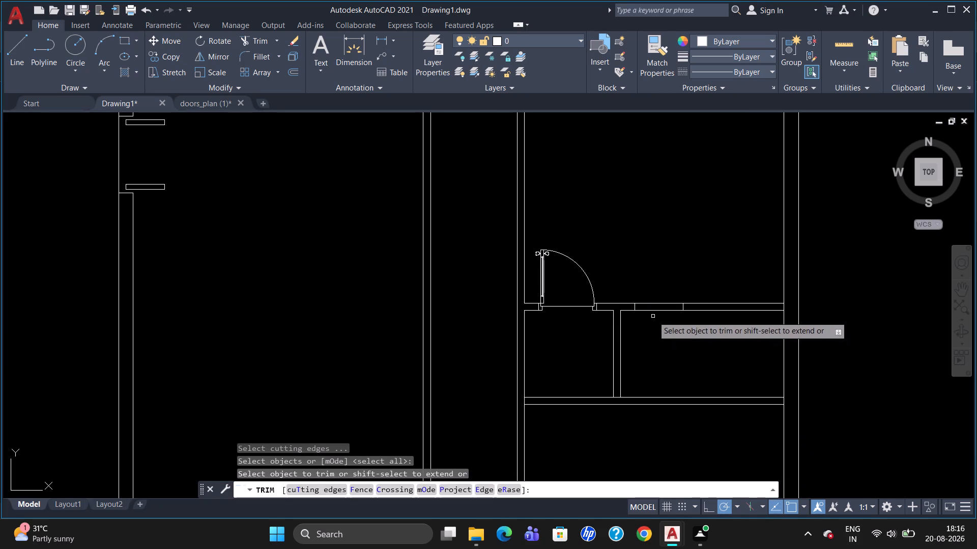
pyautogui.click(653, 310)
pyautogui.click(657, 300)
pyautogui.click(657, 302)
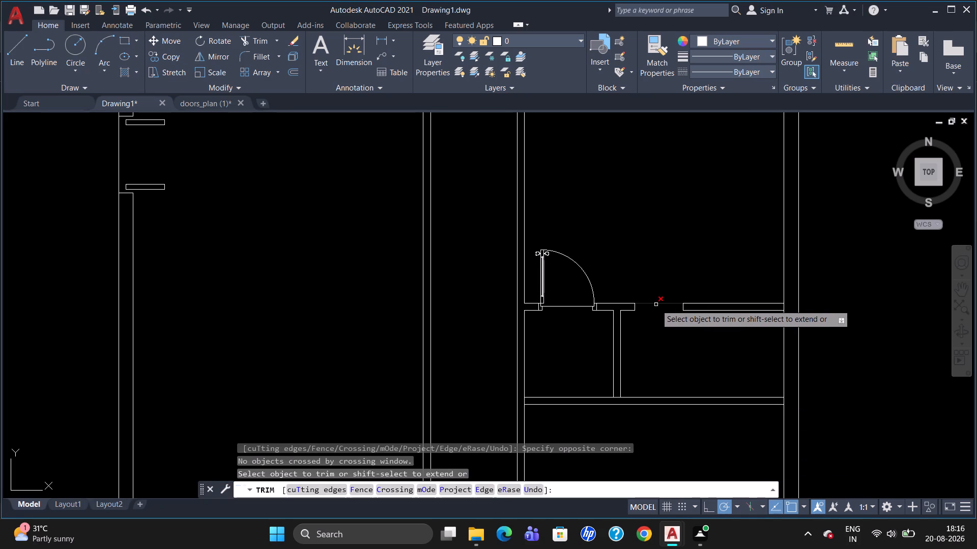
pyautogui.click(656, 304)
pyautogui.press('Escape')
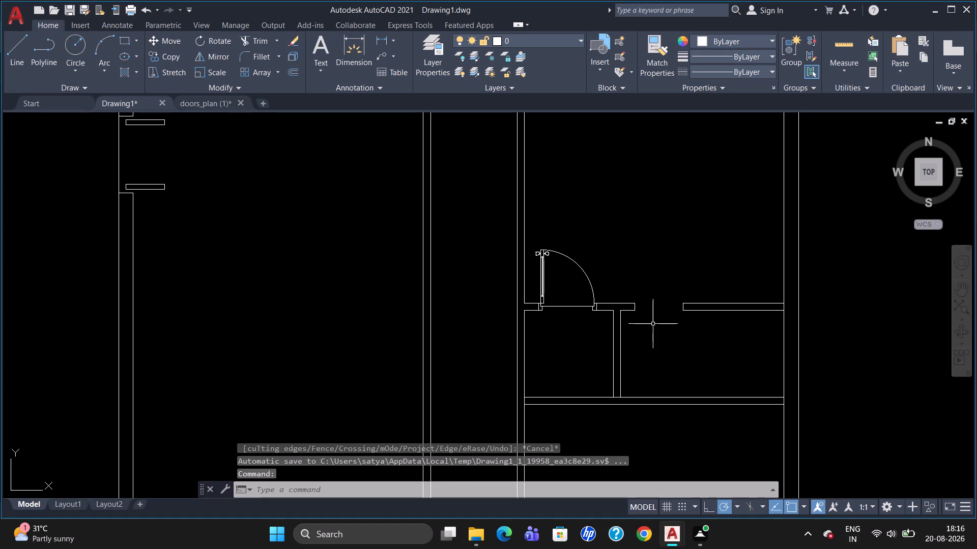
# Copy the narrower door block above the lower corridor door into the room just above the 2'6" opening.
pyautogui.scroll(-2, 653, 323)
pyautogui.scroll(1, 565, 211)
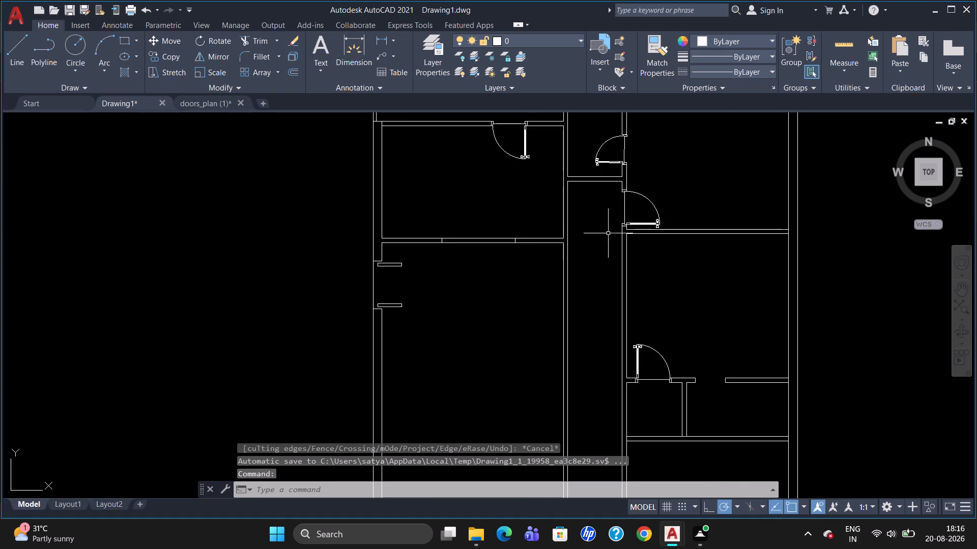
pyautogui.click(616, 162)
pyautogui.write('co')
pyautogui.press('Return')
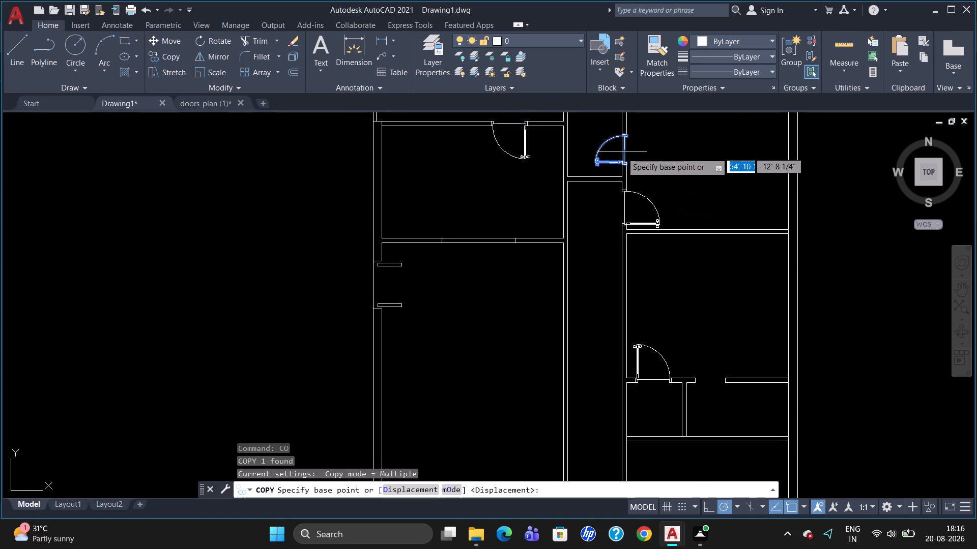
pyautogui.click(622, 163)
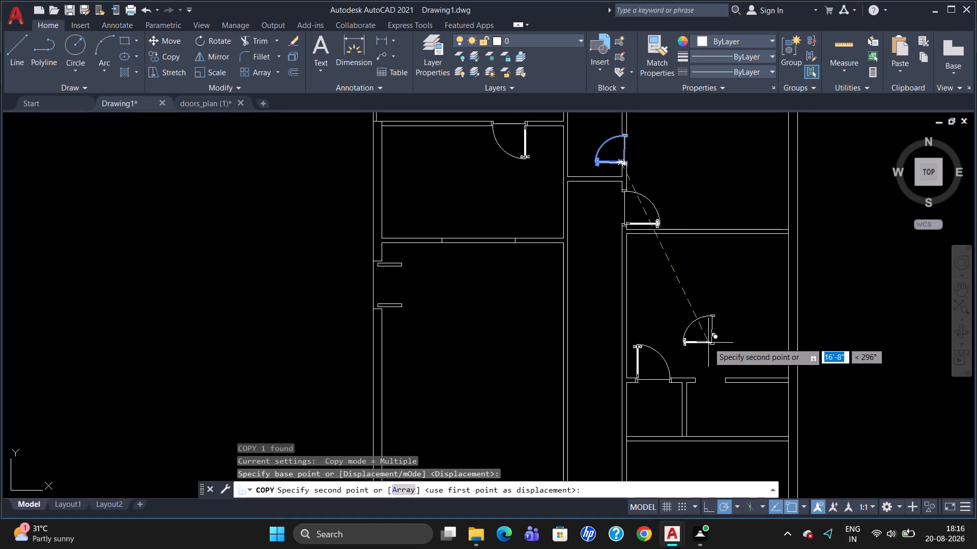
pyautogui.click(708, 343)
pyautogui.press('Escape')
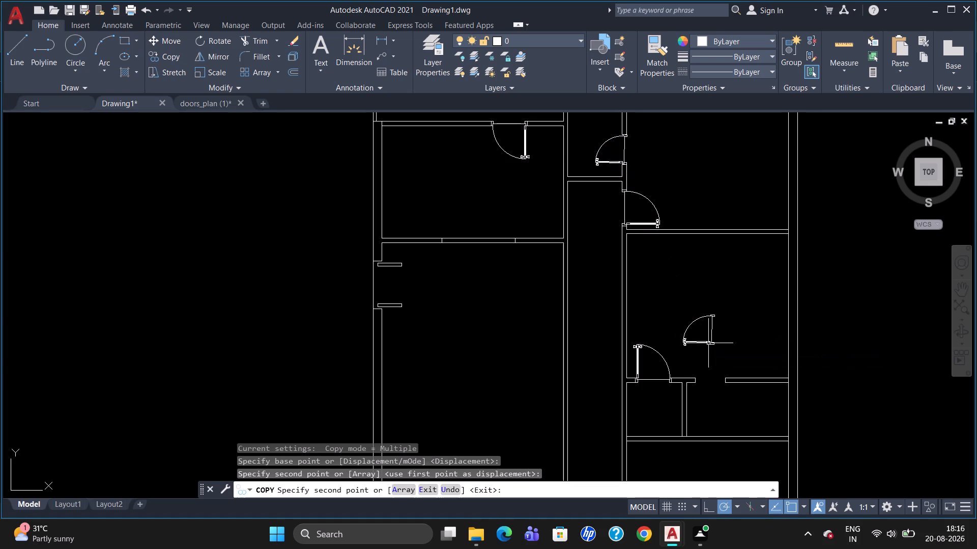
# Mirror the copied narrow door block across a horizontal line just below it, erasing the source.
pyautogui.write('mi')
pyautogui.press('Return')
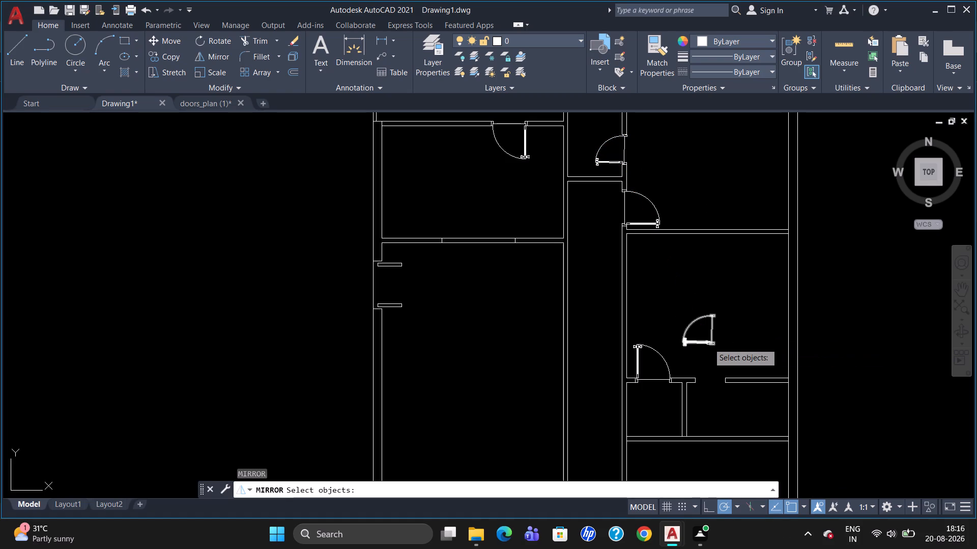
pyautogui.click(702, 341)
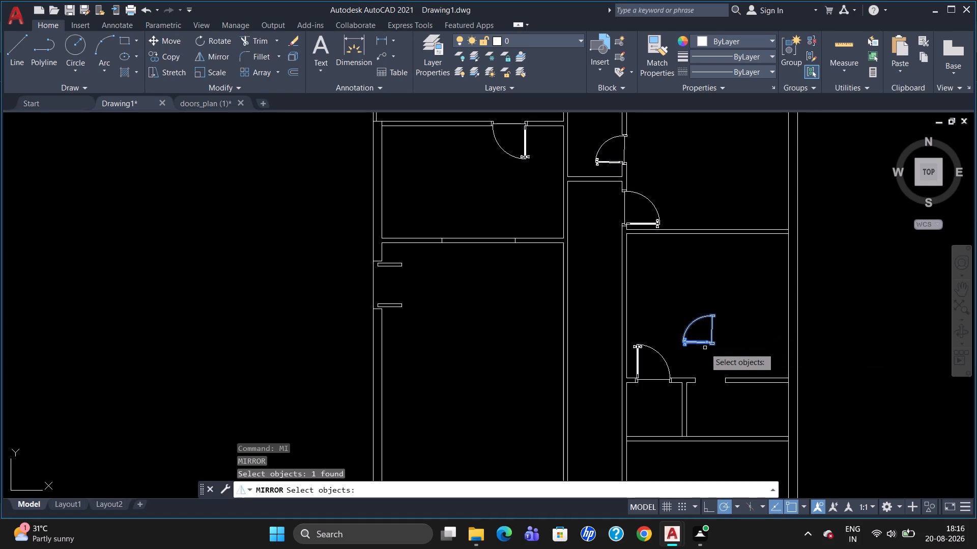
pyautogui.press('Return')
pyautogui.moveTo(687, 360); pyautogui.dragTo(710, 362)
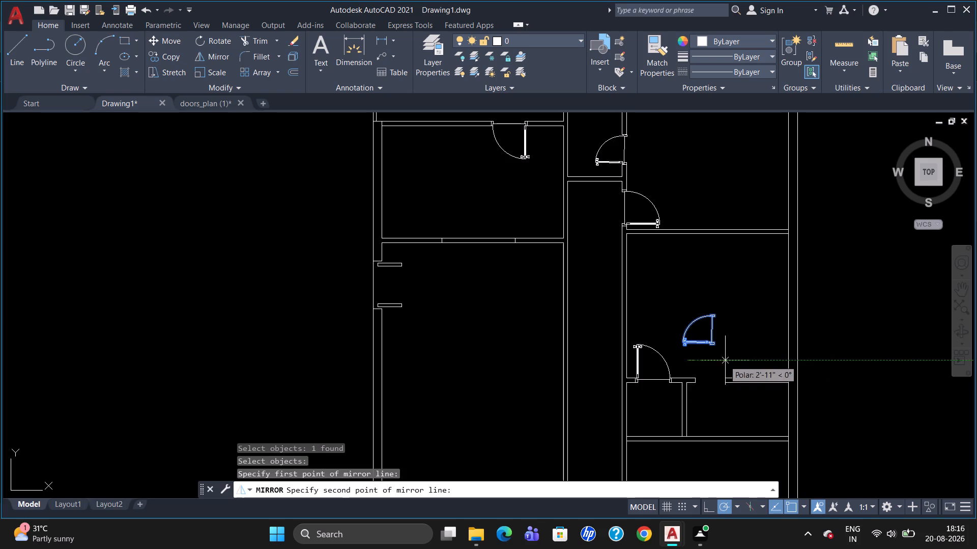
pyautogui.click(740, 363)
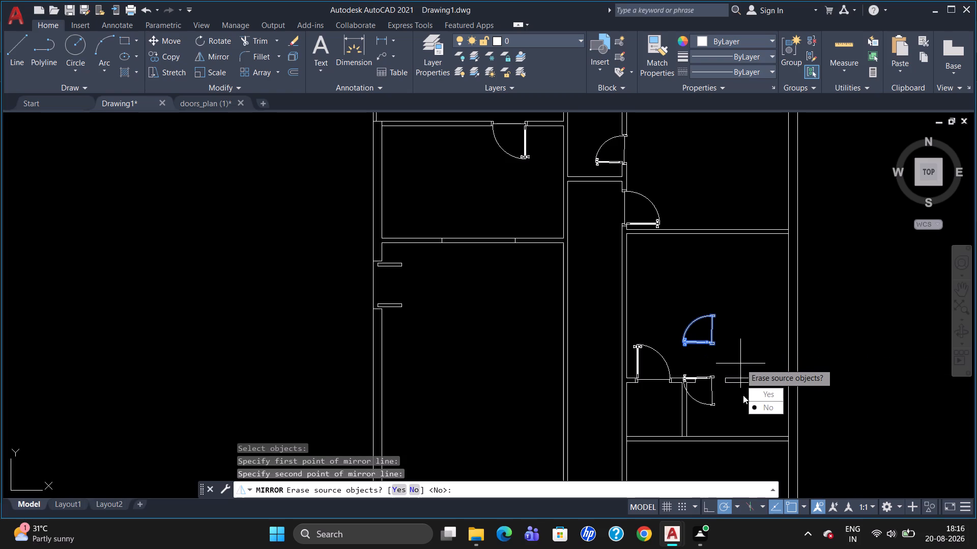
pyautogui.moveTo(760, 397); pyautogui.dragTo(740, 363)
# Rotate the mirrored narrow door block about 90° counterclockwise around its lower frame corner at the cross wall.
pyautogui.click(709, 376)
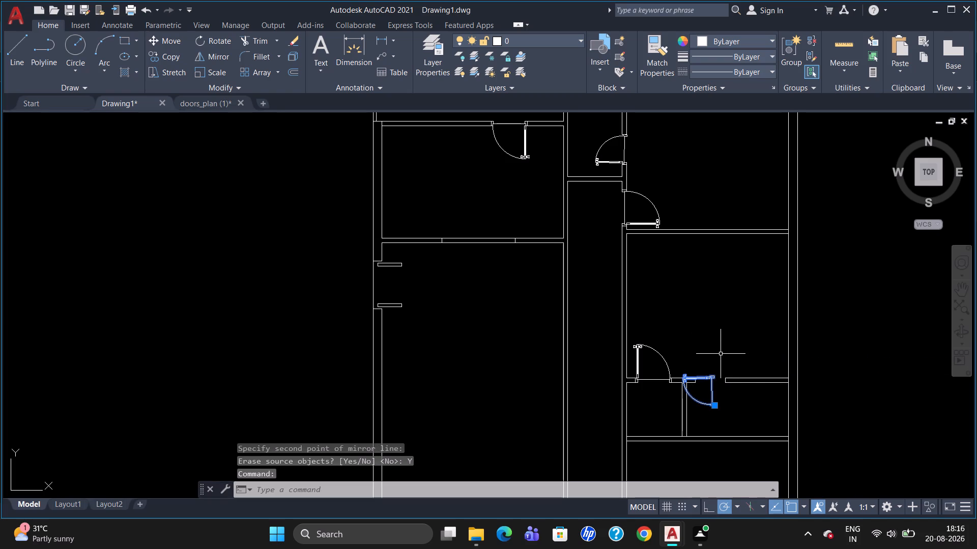
pyautogui.write('ro')
pyautogui.press('Return')
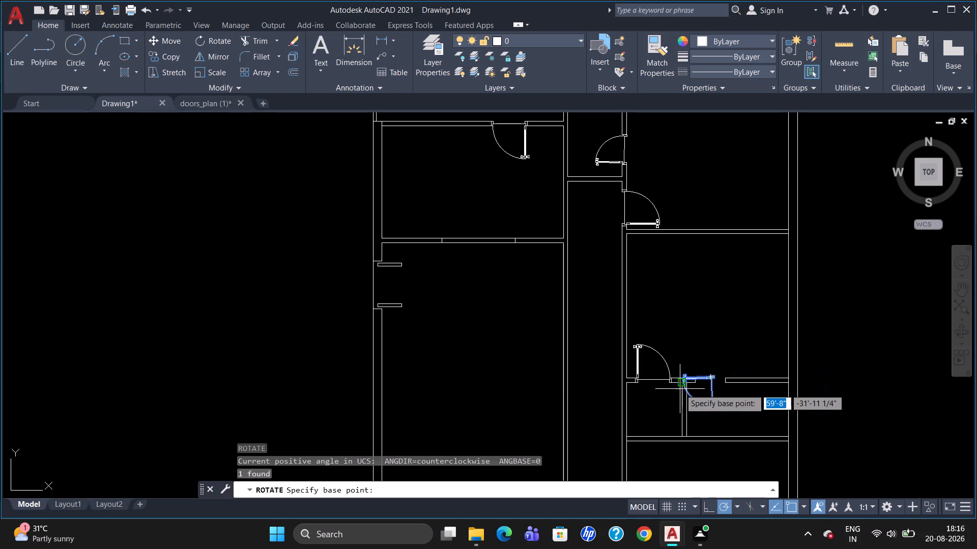
pyautogui.click(682, 380)
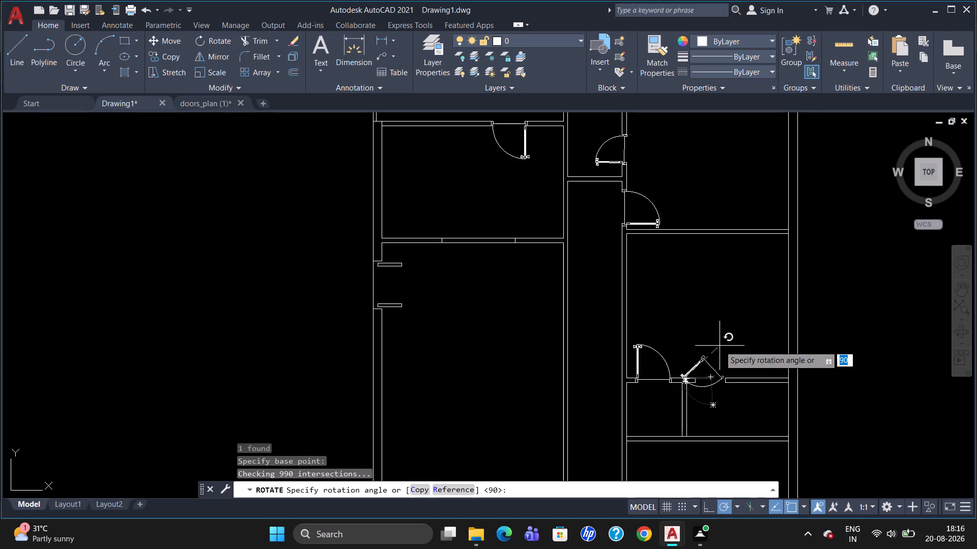
pyautogui.click(683, 300)
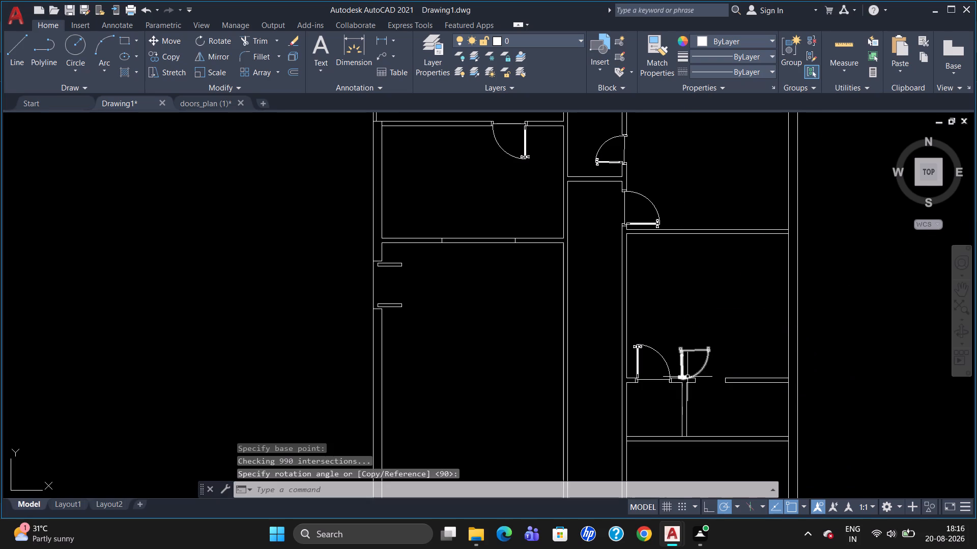
# Move the rotated narrow door block by its outer frame corner to the upper corner of the 2'6" opening's right jamb.
pyautogui.scroll(3, 710, 368)
pyautogui.click(597, 403)
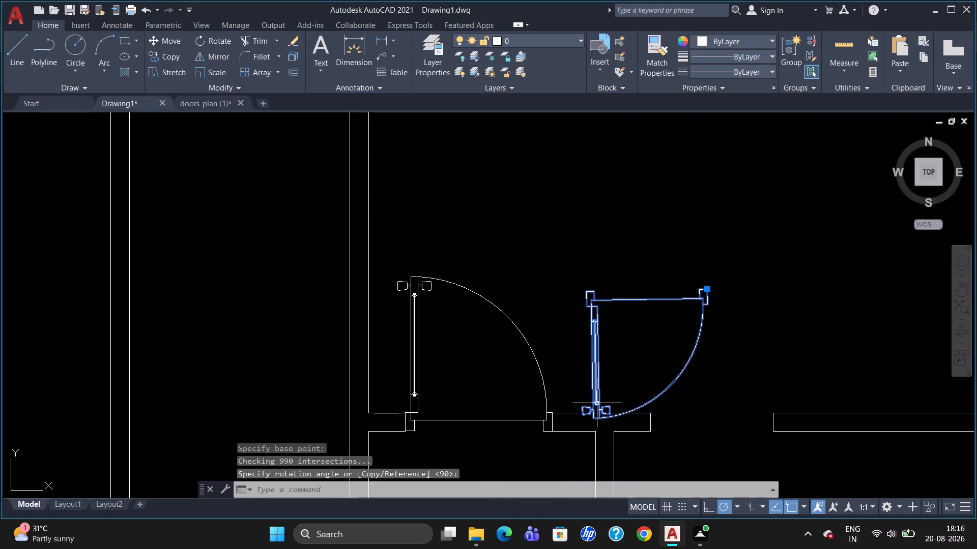
pyautogui.press('m')
pyautogui.press('Return')
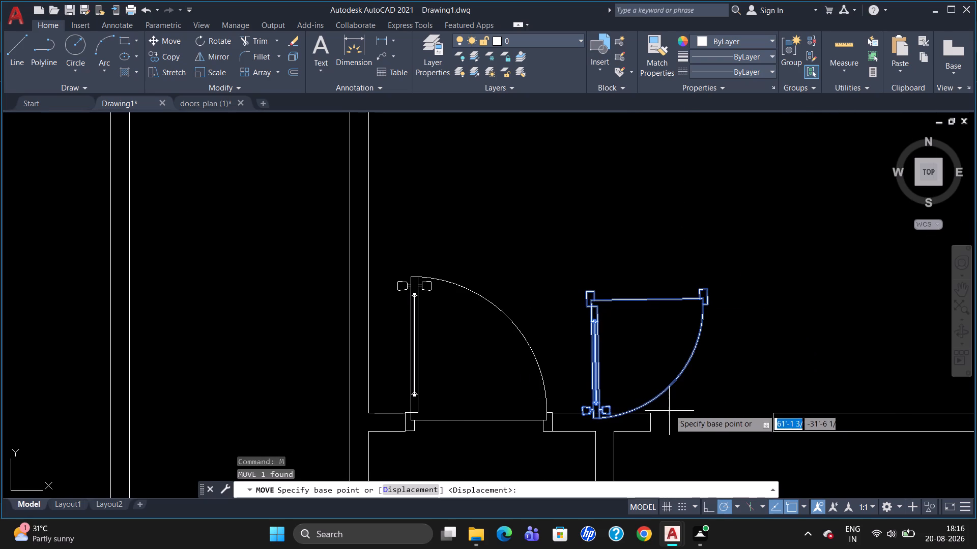
pyautogui.click(702, 284)
pyautogui.scroll(1, 756, 428)
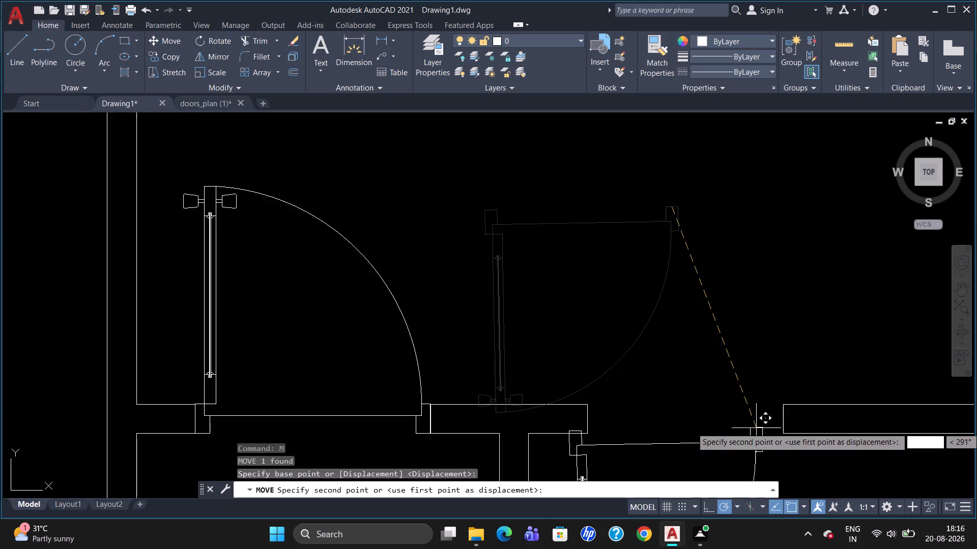
pyautogui.scroll(1, 756, 427)
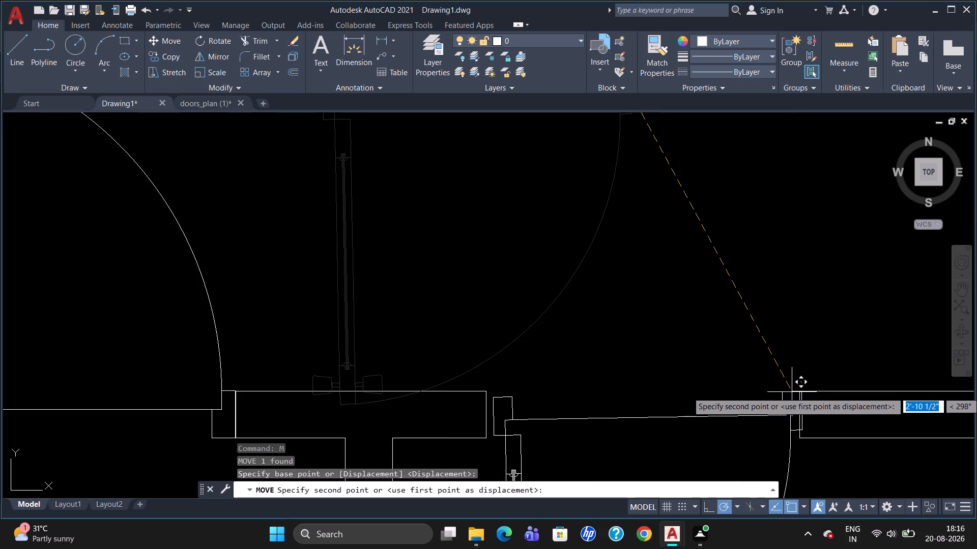
pyautogui.click(790, 391)
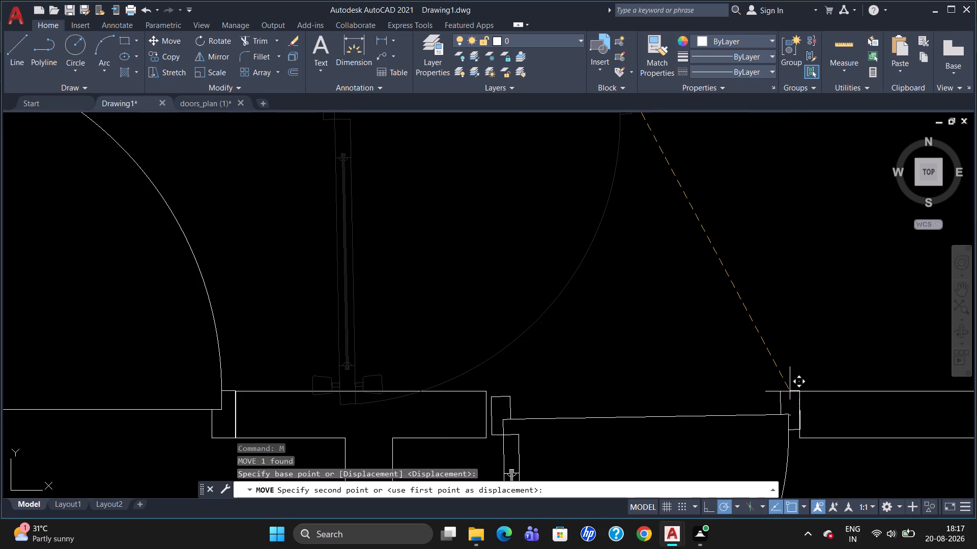
# Scale the narrow door block down slightly from the opening's upper right jamb corner so it fits between both jambs.
pyautogui.scroll(-2, 807, 329)
pyautogui.scroll(1, 810, 458)
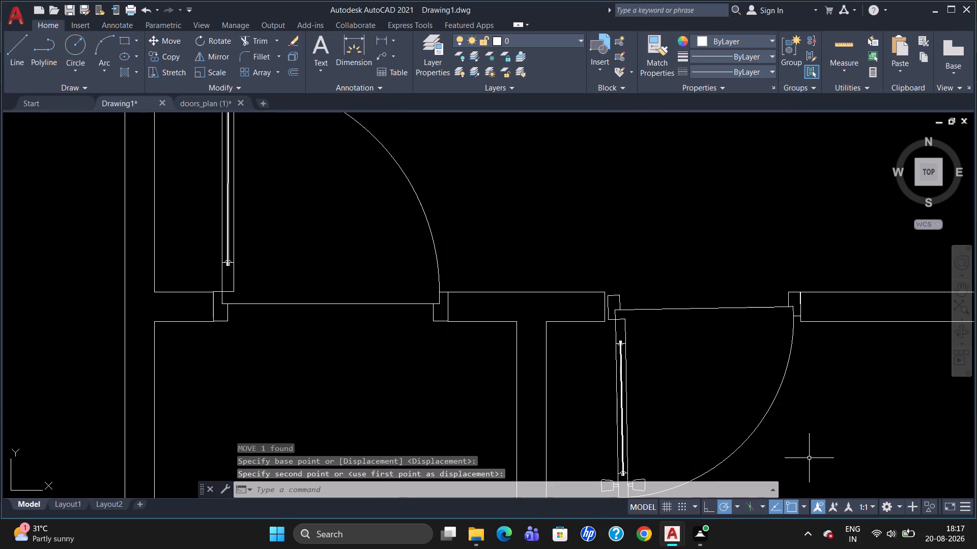
pyautogui.scroll(-1, 745, 367)
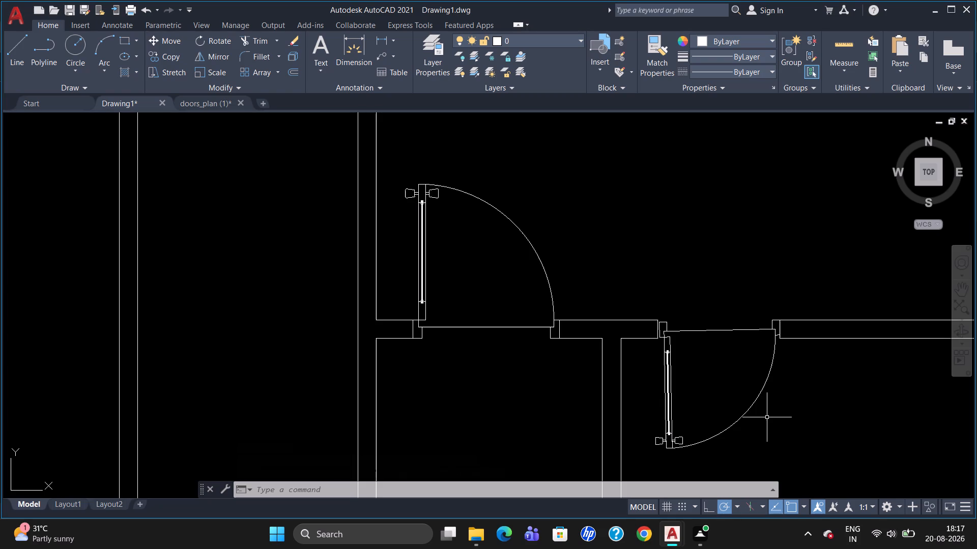
pyautogui.scroll(-2, 730, 304)
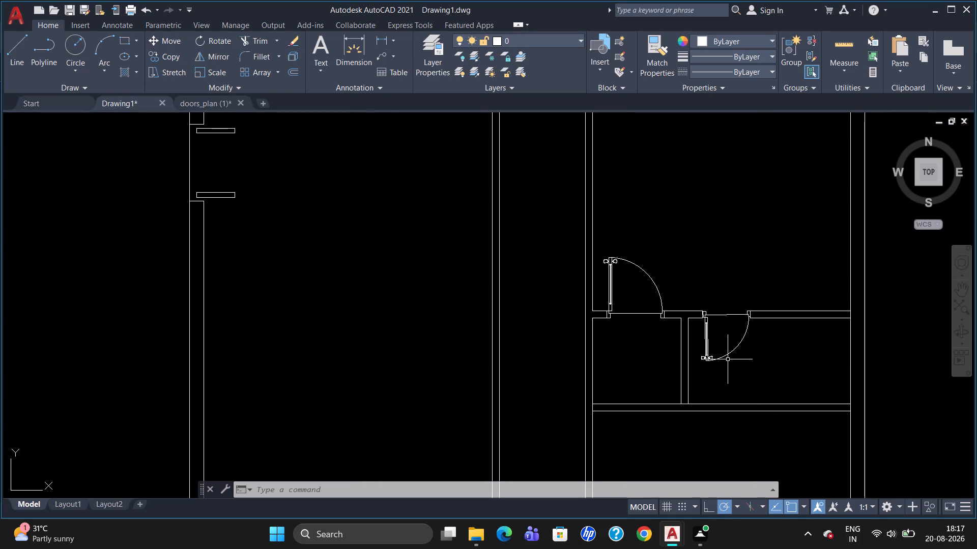
pyautogui.scroll(2, 728, 359)
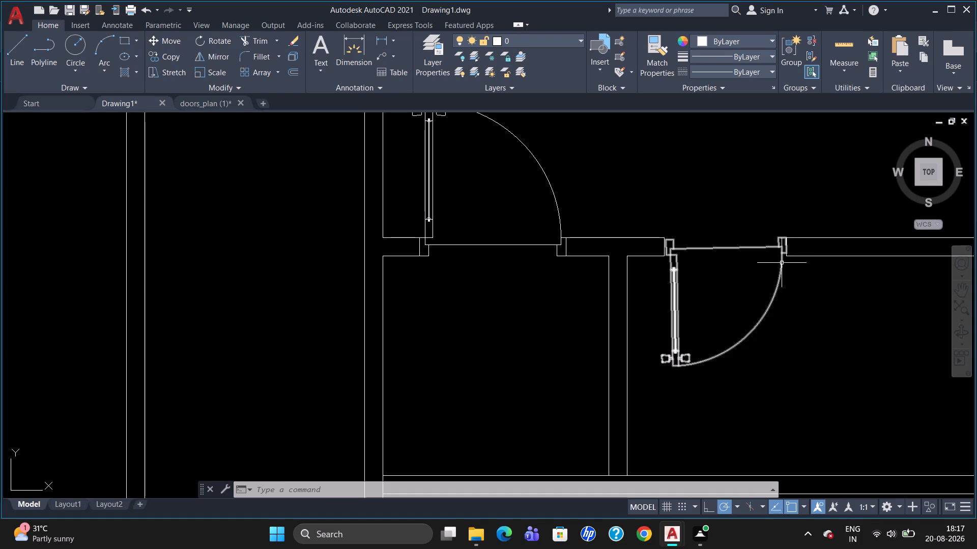
pyautogui.write('sc')
pyautogui.press('Return')
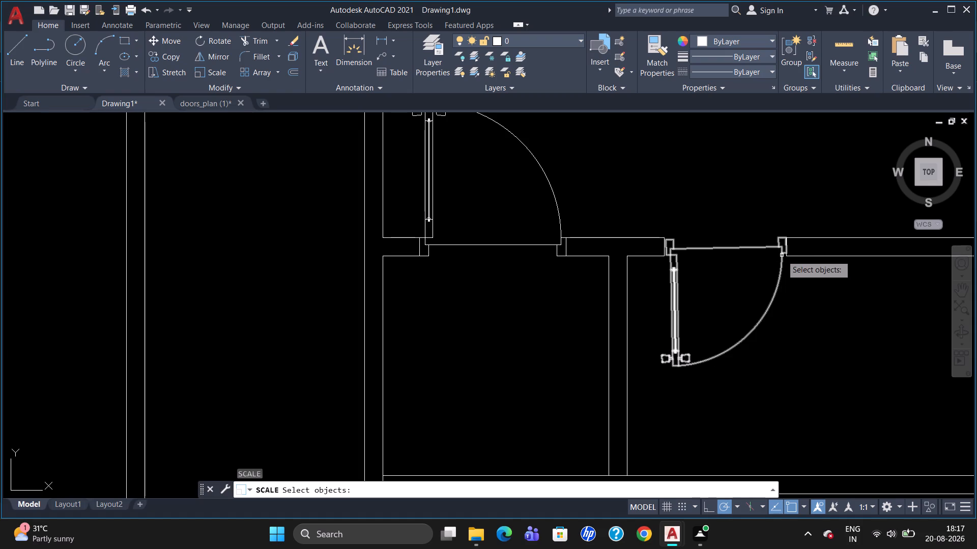
pyautogui.click(782, 255)
pyautogui.press('Return')
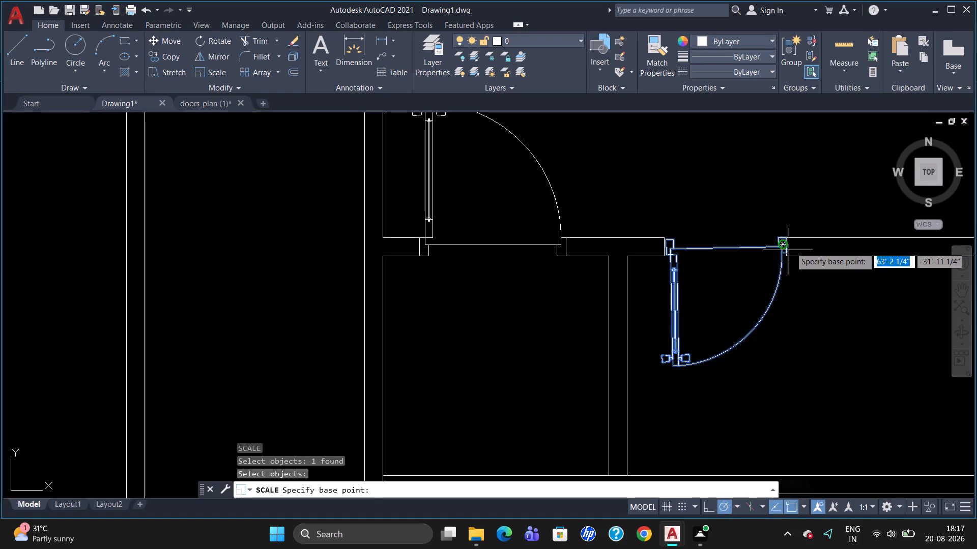
pyautogui.scroll(2, 799, 237)
pyautogui.click(761, 237)
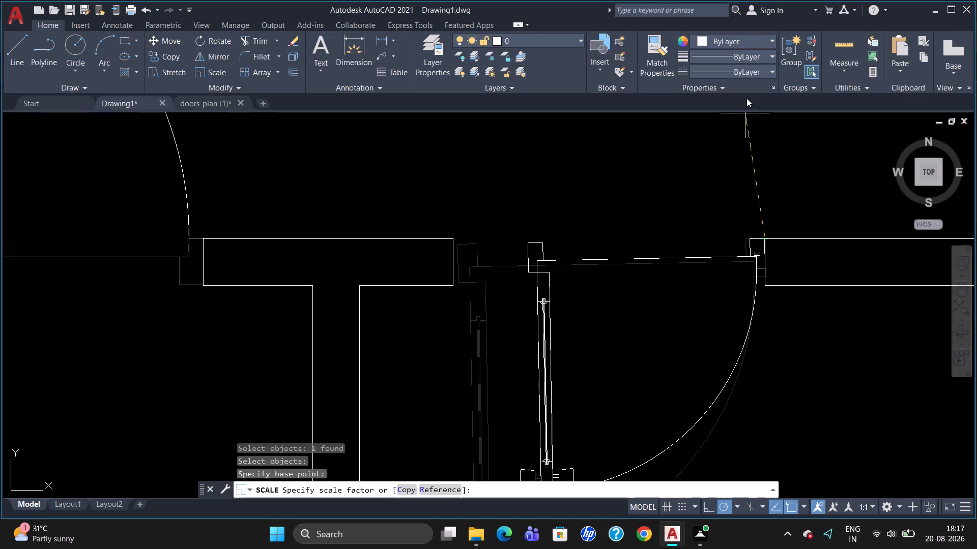
pyautogui.scroll(2, 753, 160)
pyautogui.scroll(-3, 749, 186)
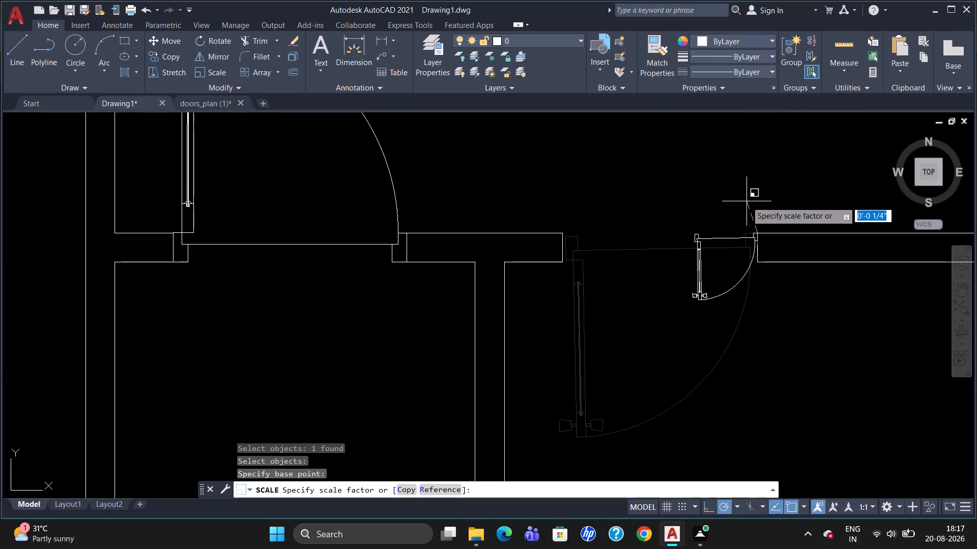
pyautogui.scroll(4, 746, 201)
pyautogui.scroll(-2, 744, 192)
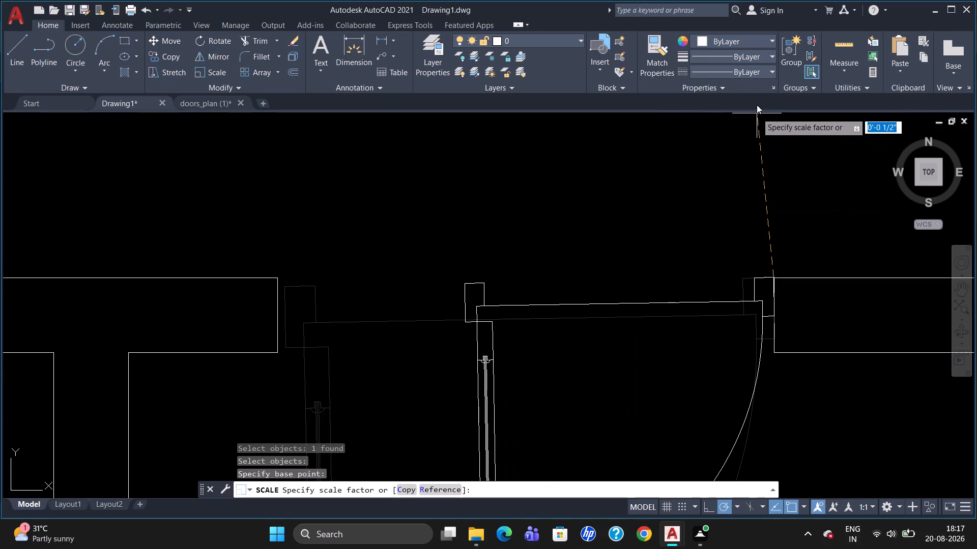
pyautogui.scroll(-3, 730, 259)
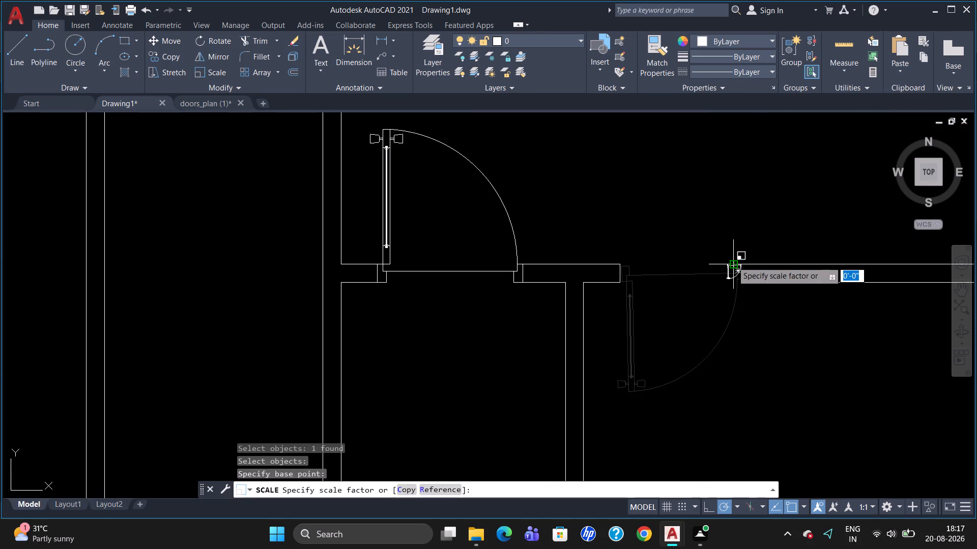
pyautogui.scroll(4, 735, 243)
pyautogui.scroll(-4, 735, 242)
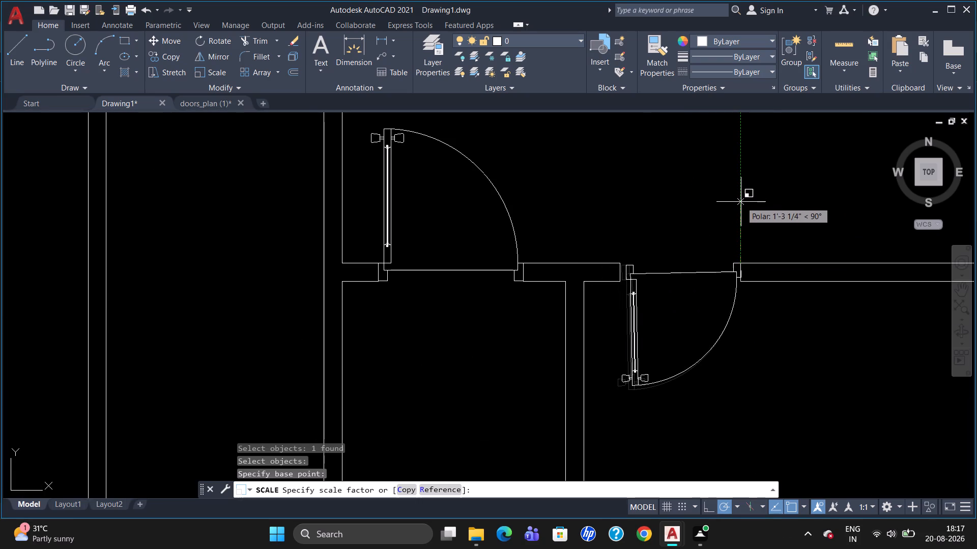
pyautogui.scroll(1, 741, 196)
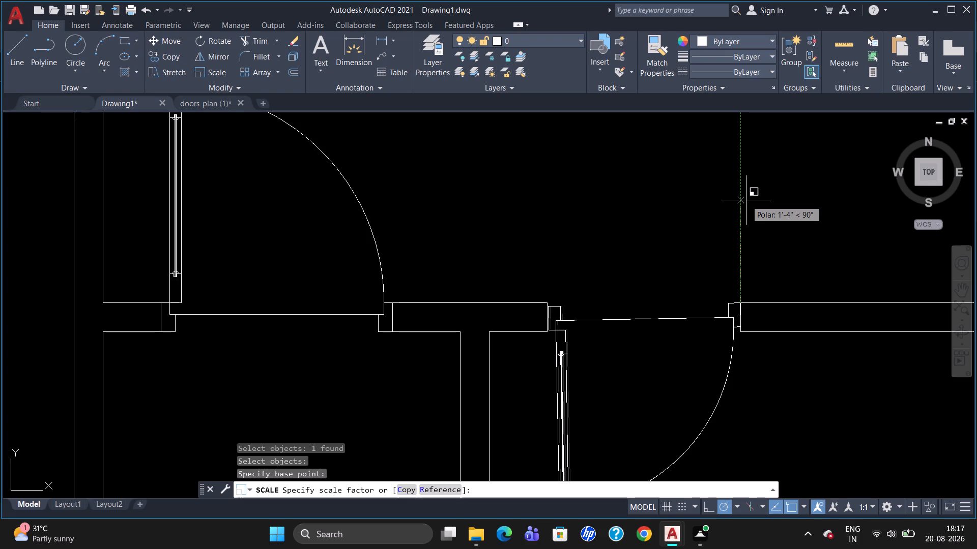
pyautogui.click(745, 200)
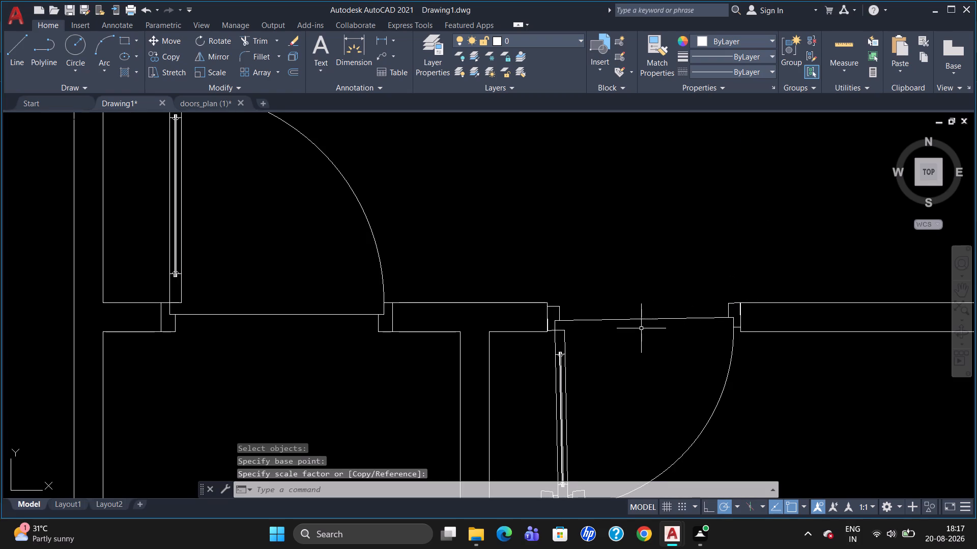
# Move the scaled narrow door block slightly downward to align its frame with the 2'6" opening's right jamb.
pyautogui.scroll(-2, 634, 337)
pyautogui.scroll(1, 604, 338)
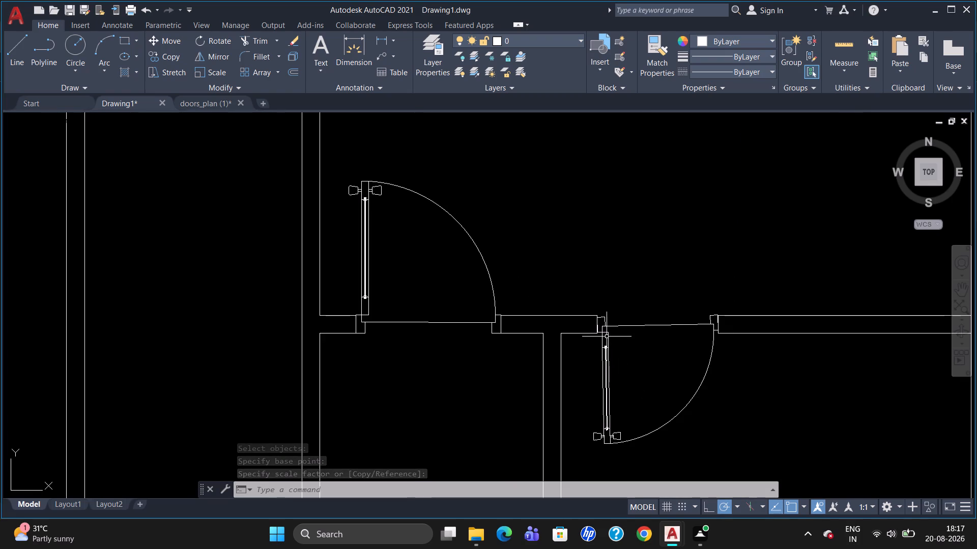
pyautogui.scroll(1, 609, 335)
pyautogui.press('m')
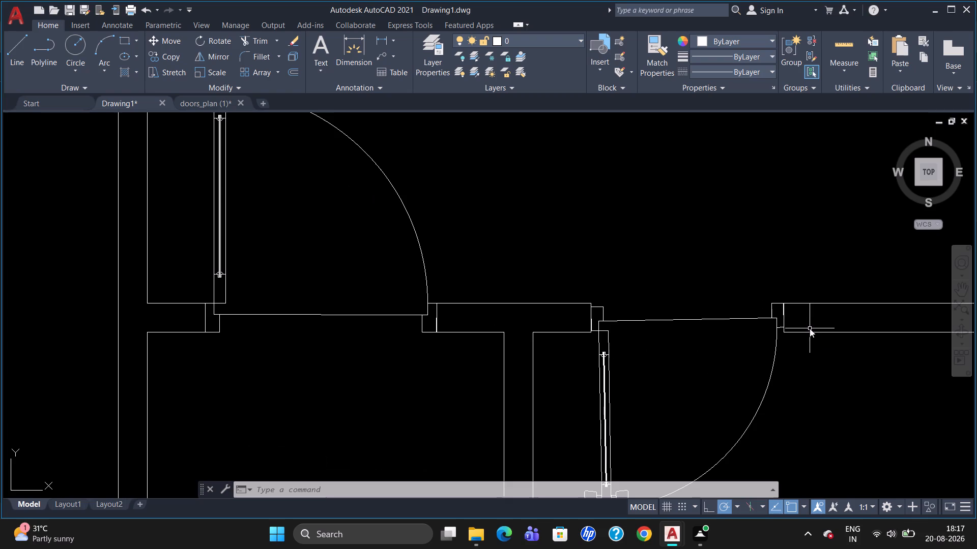
pyautogui.press('Return')
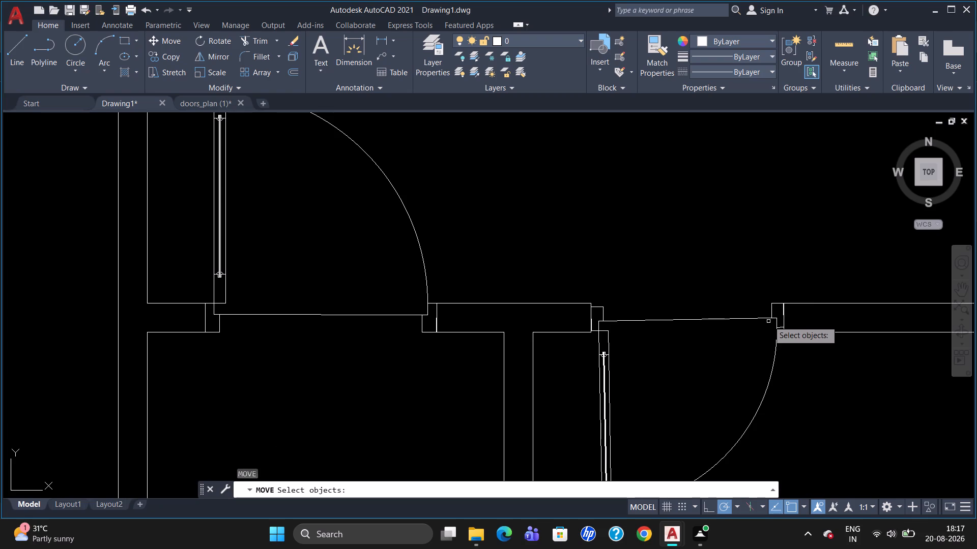
pyautogui.click(771, 317)
pyautogui.press('Return')
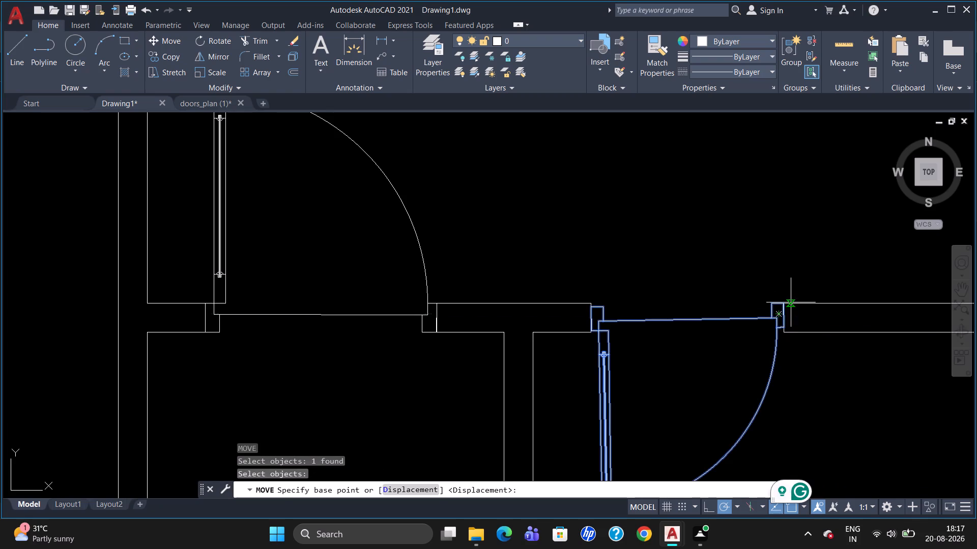
pyautogui.scroll(2, 791, 302)
pyautogui.click(771, 304)
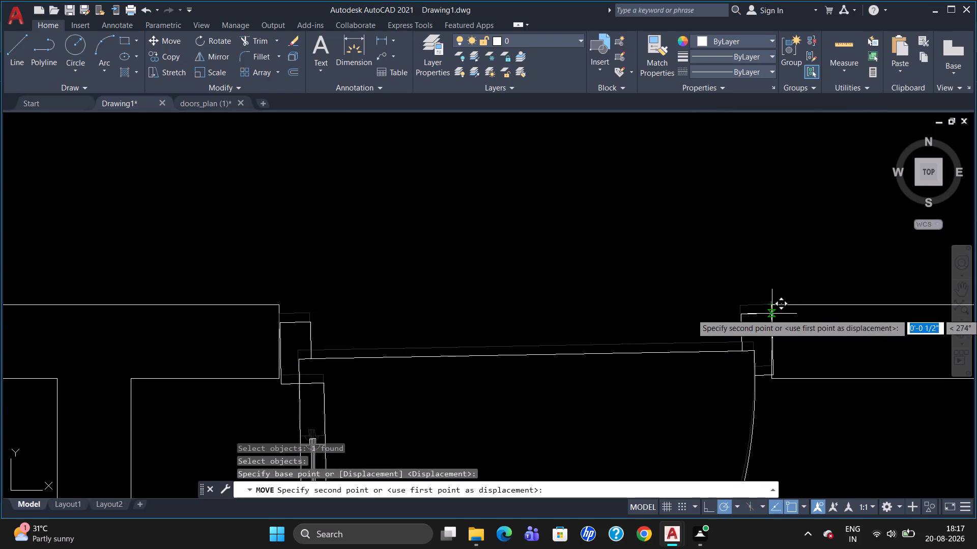
pyautogui.scroll(2, 773, 307)
pyautogui.click(772, 309)
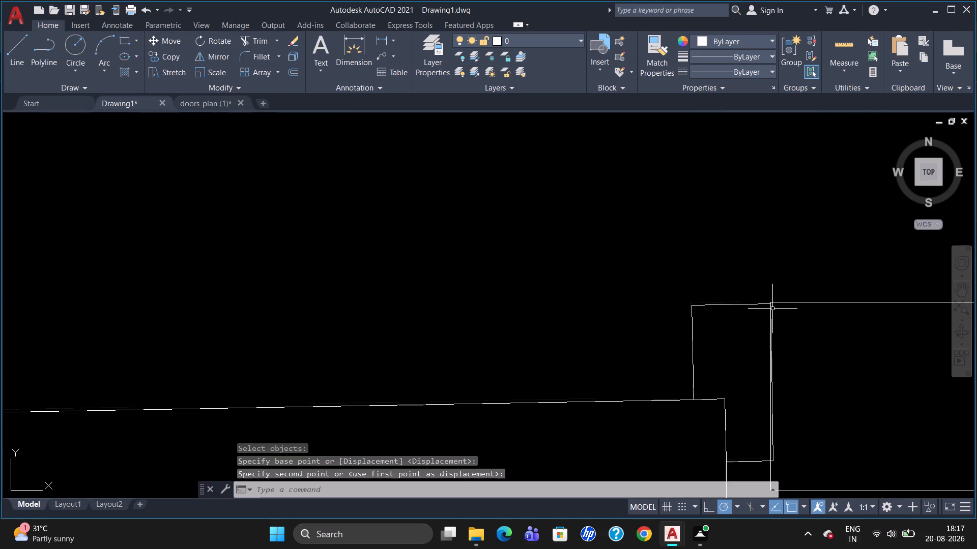
# Examine the narrow door's fit in the 2'6" opening and the overall floor plan.
pyautogui.scroll(-2, 780, 312)
pyautogui.scroll(1, 784, 323)
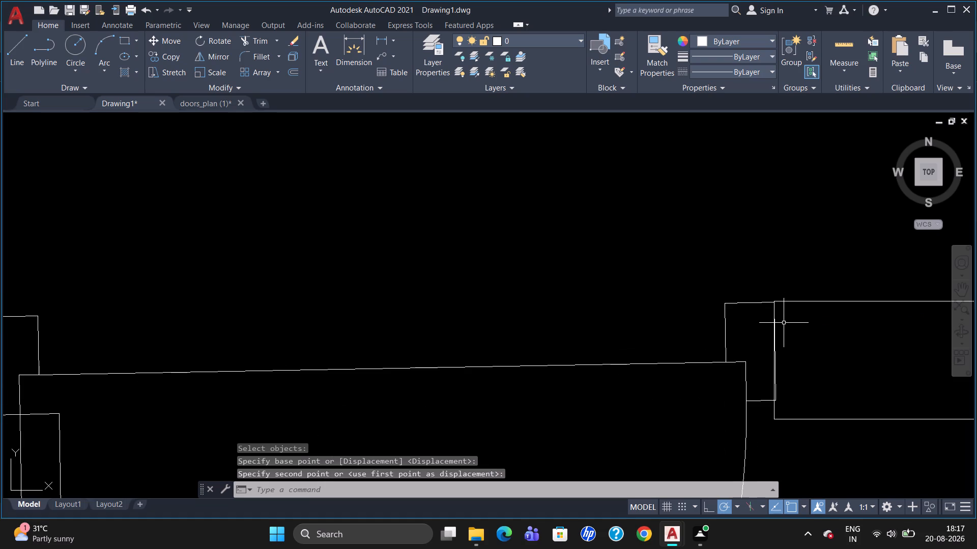
pyautogui.scroll(-3, 785, 316)
pyautogui.scroll(-2, 765, 360)
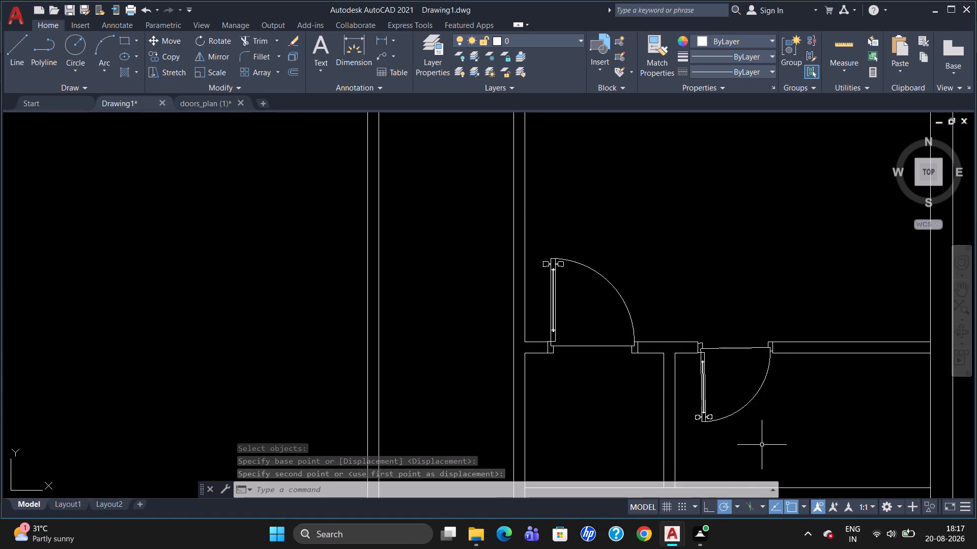
pyautogui.scroll(4, 735, 449)
pyautogui.scroll(-5, 737, 355)
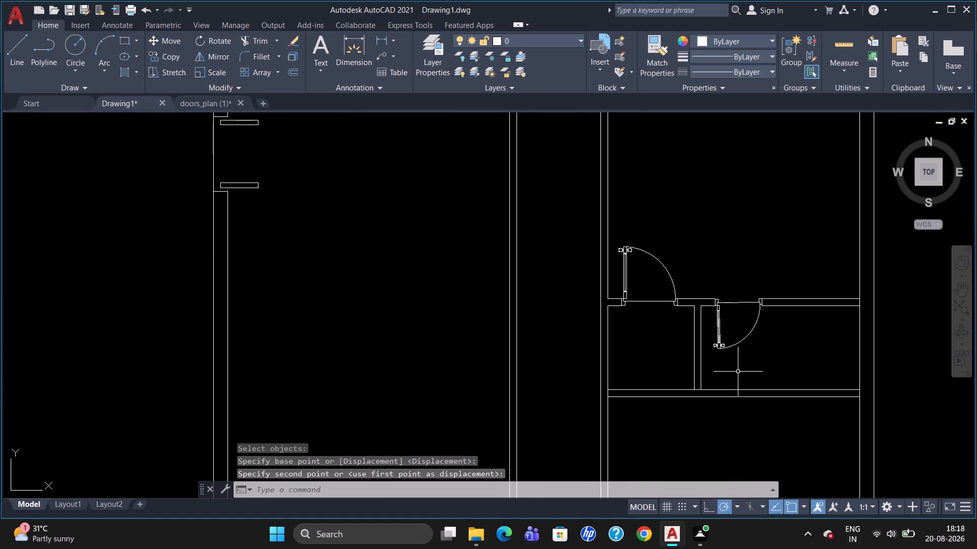
pyautogui.scroll(-2, 734, 352)
pyautogui.scroll(3, 749, 425)
pyautogui.scroll(-5, 743, 377)
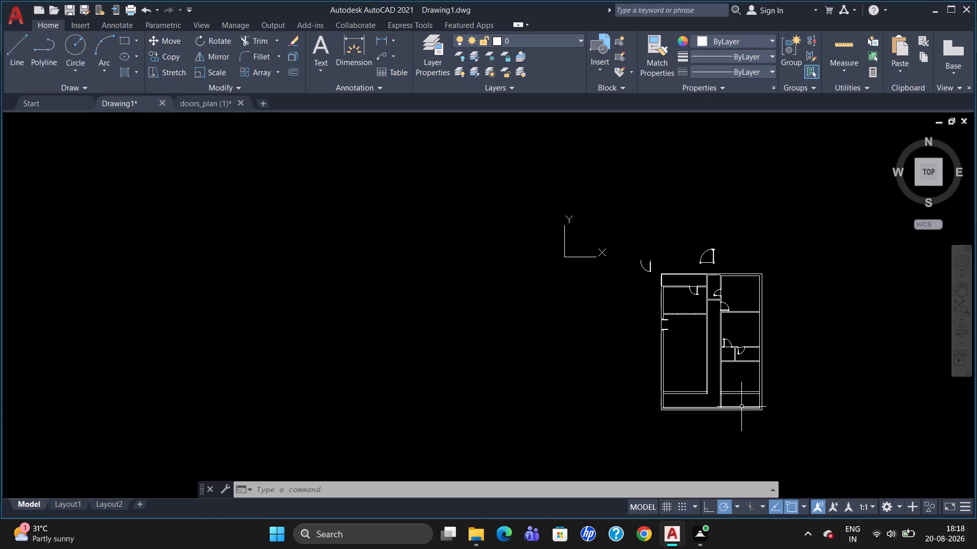
pyautogui.scroll(1, 731, 375)
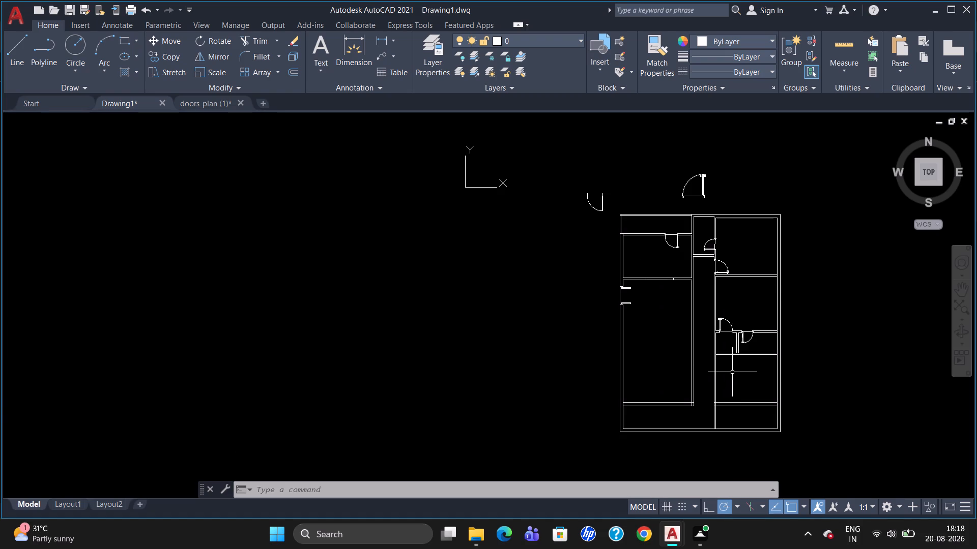
pyautogui.scroll(1, 734, 369)
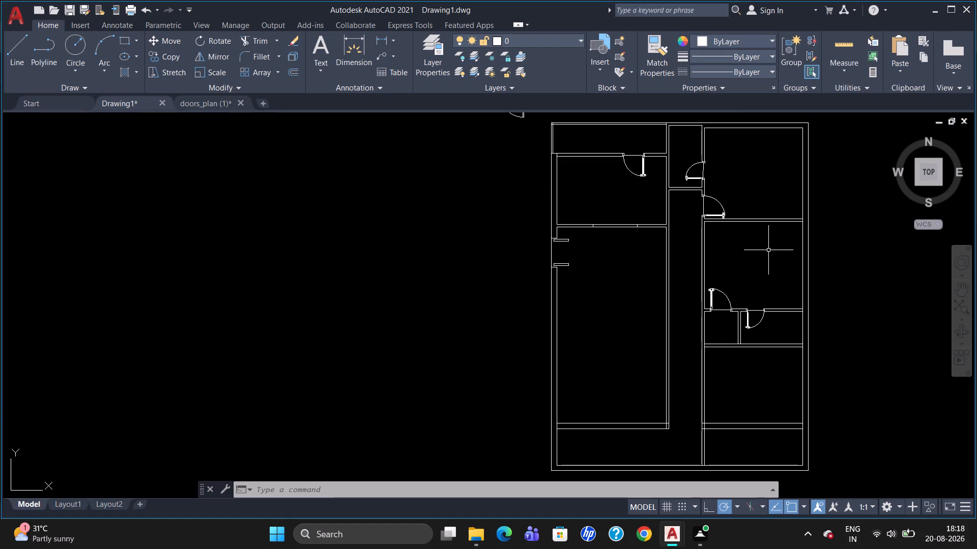
# Trim the east outer wall's inner line where the two cross walls above and below the middle east room meet it.
pyautogui.write('tr')
pyautogui.press('Return')
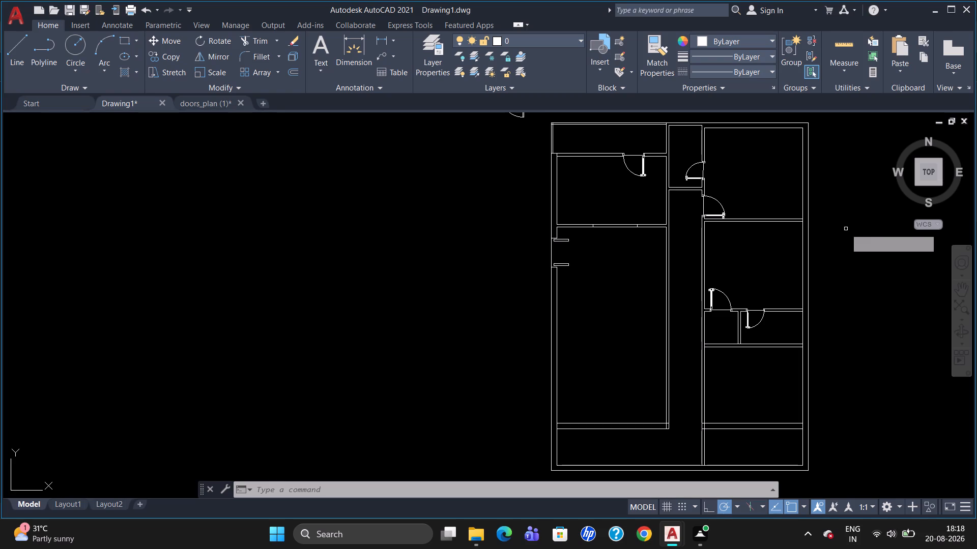
pyautogui.press('Return')
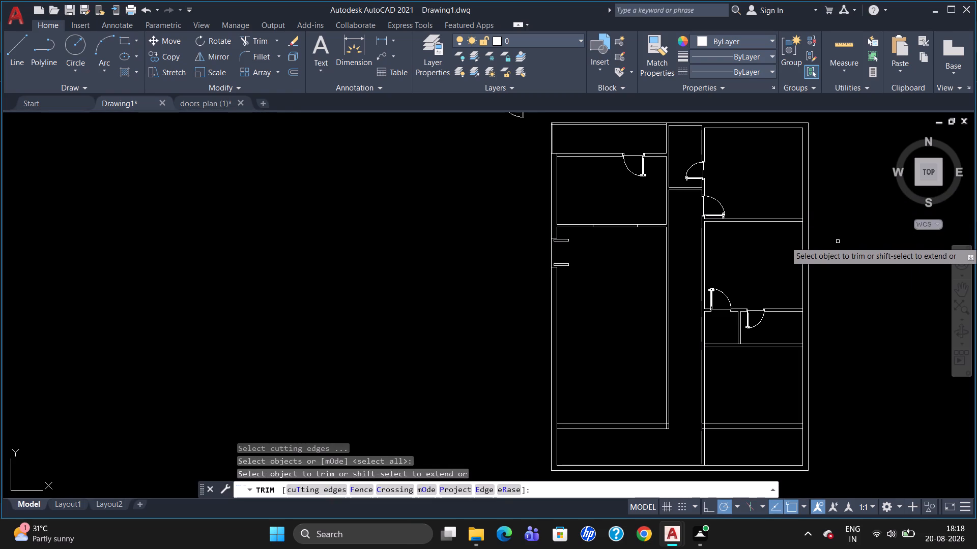
pyautogui.scroll(2, 834, 243)
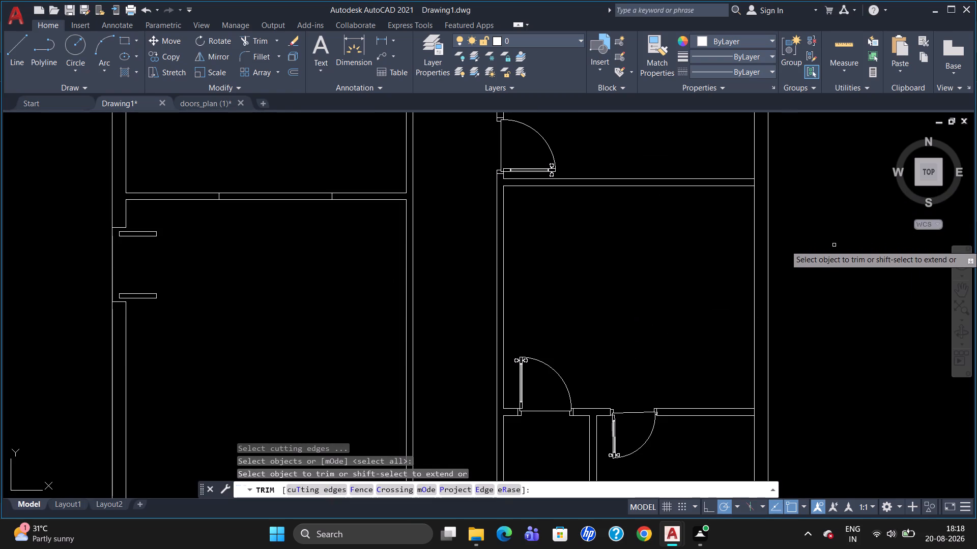
pyautogui.click(755, 182)
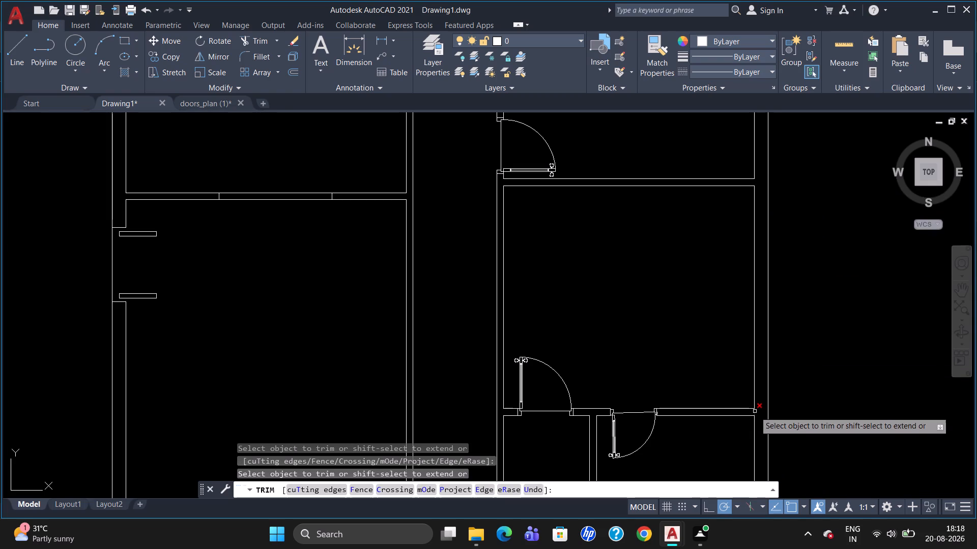
pyautogui.click(754, 412)
pyautogui.scroll(-1, 816, 390)
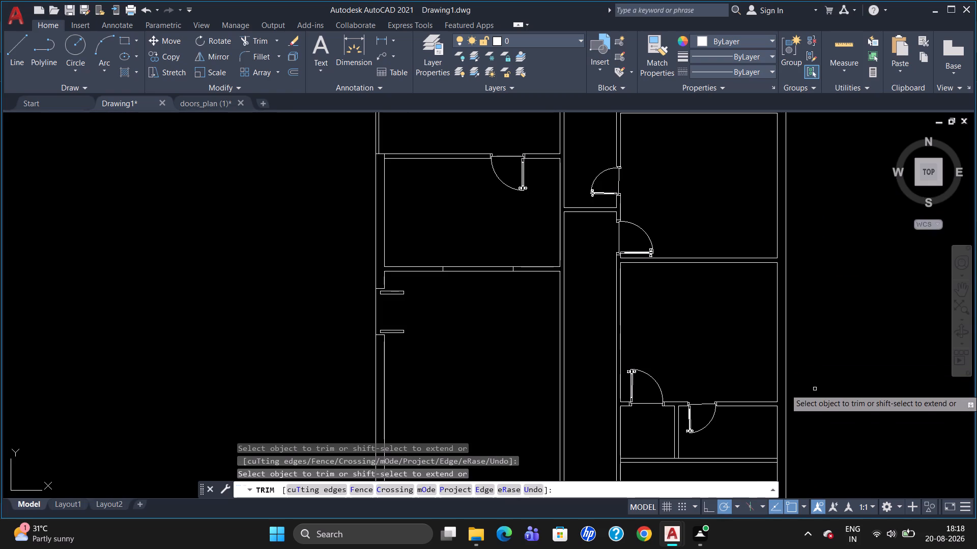
pyautogui.press('Escape')
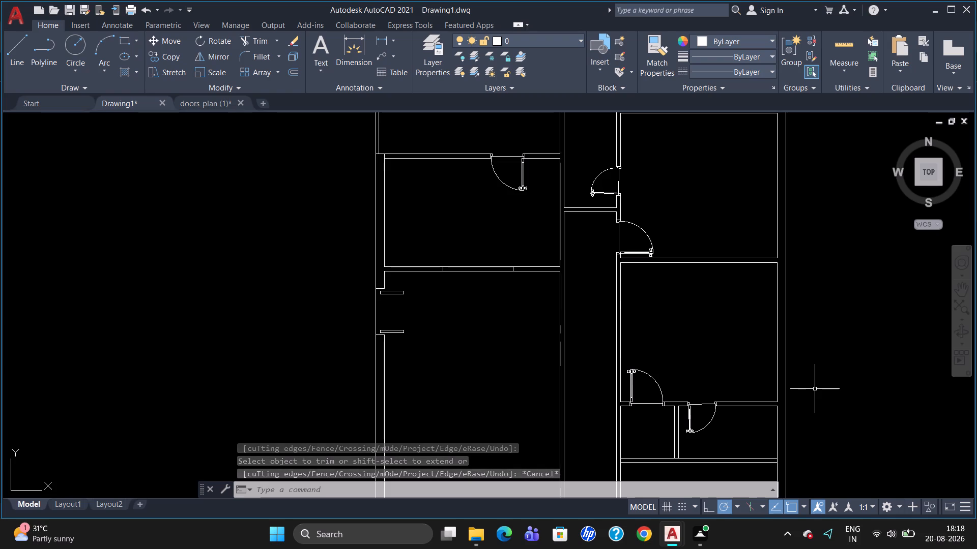
# Break the east outer wall's inner line at the lower east corner of the small room with the narrow door.
pyautogui.click(777, 431)
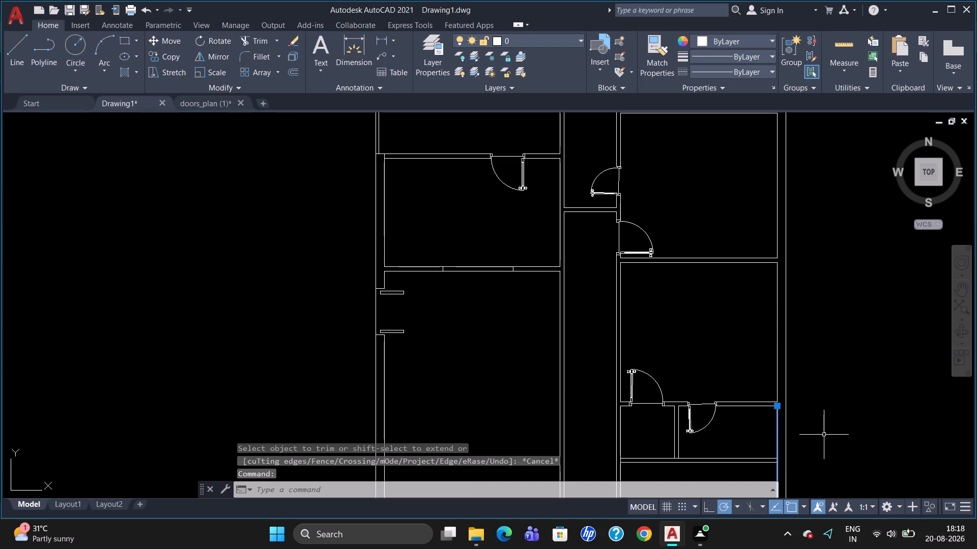
pyautogui.press('Escape')
pyautogui.scroll(-2, 822, 433)
pyautogui.scroll(4, 814, 457)
pyautogui.scroll(-2, 791, 414)
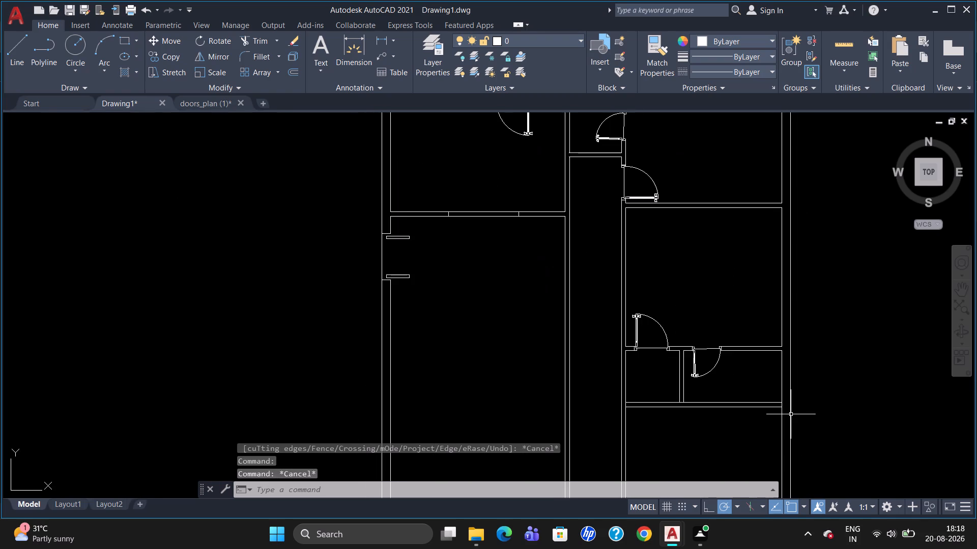
pyautogui.write('br')
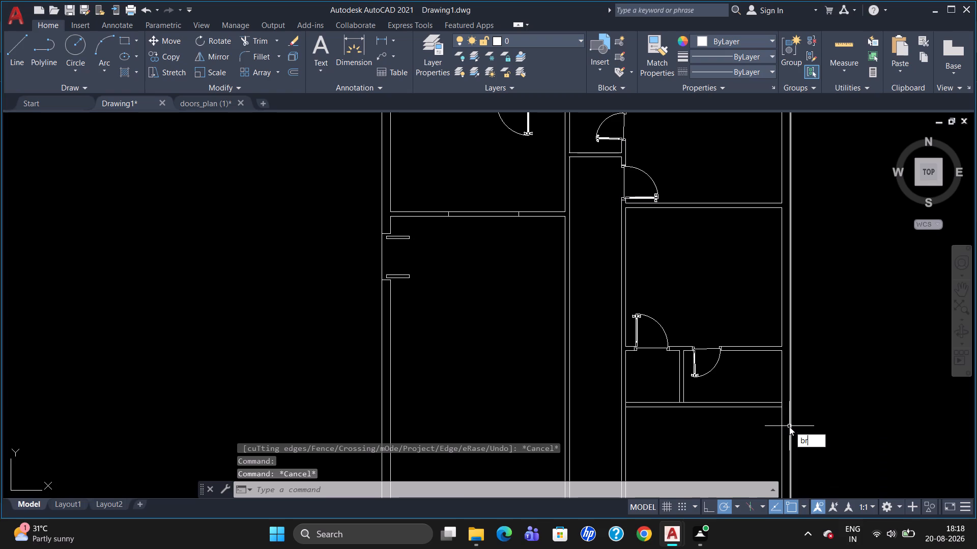
pyautogui.click(816, 463)
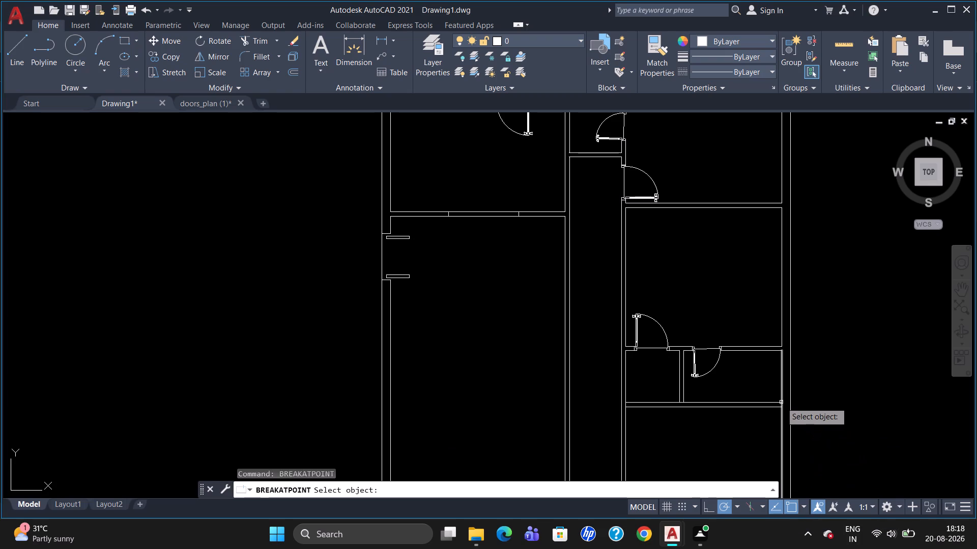
pyautogui.click(781, 392)
pyautogui.click(781, 405)
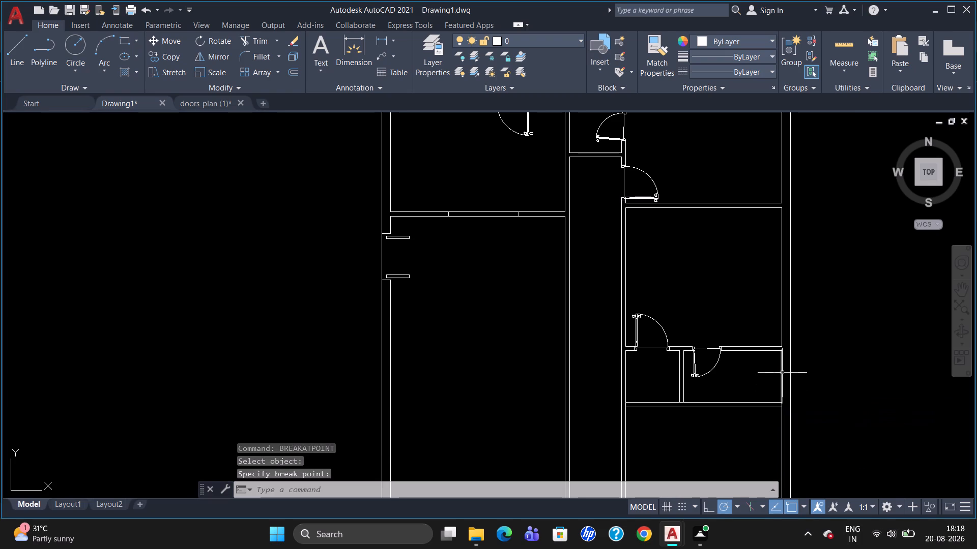
pyautogui.scroll(2, 804, 373)
pyautogui.press('Escape')
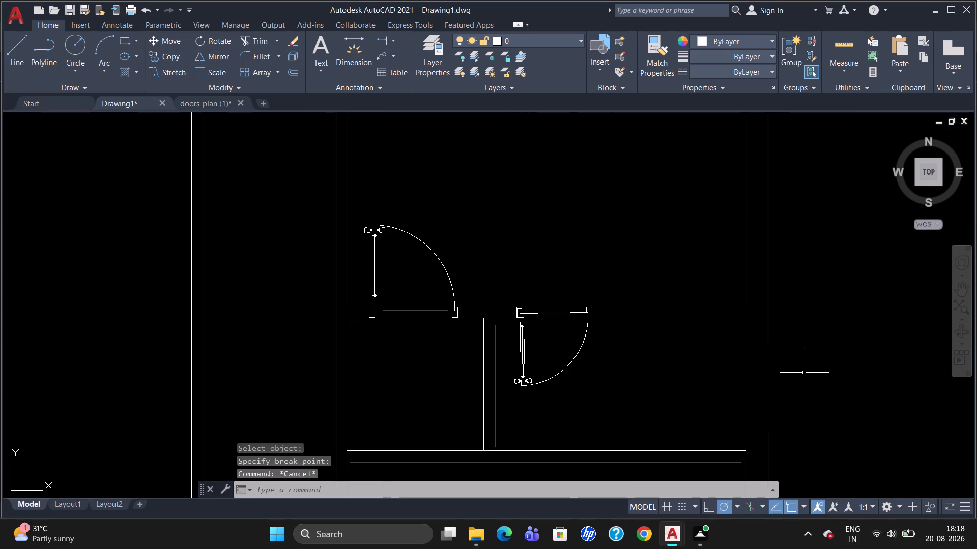
# Offset the small room's east wall line 4.5" outward into the outer wall.
pyautogui.press('o')
pyautogui.press('Return')
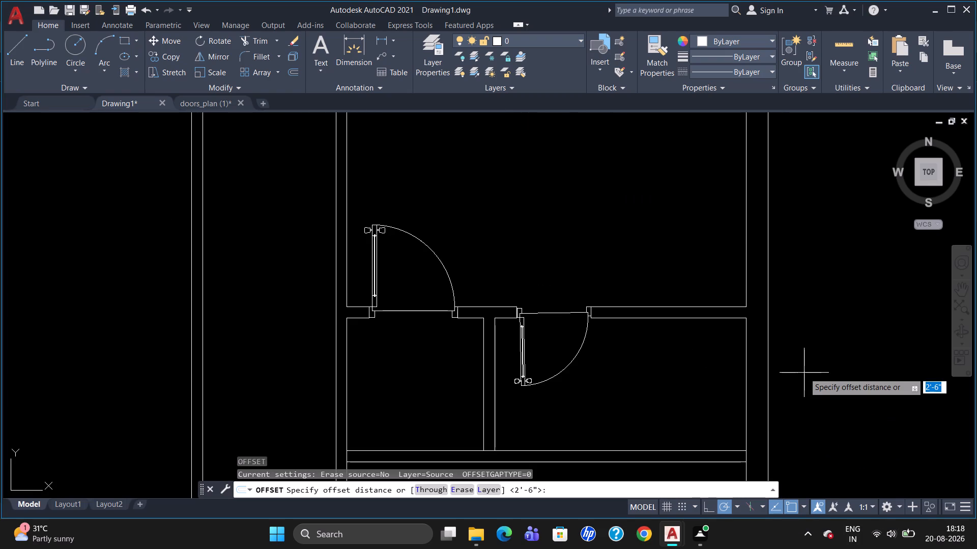
pyautogui.write('4.5')
pyautogui.hotkey('shift', '"')
pyautogui.press('Return')
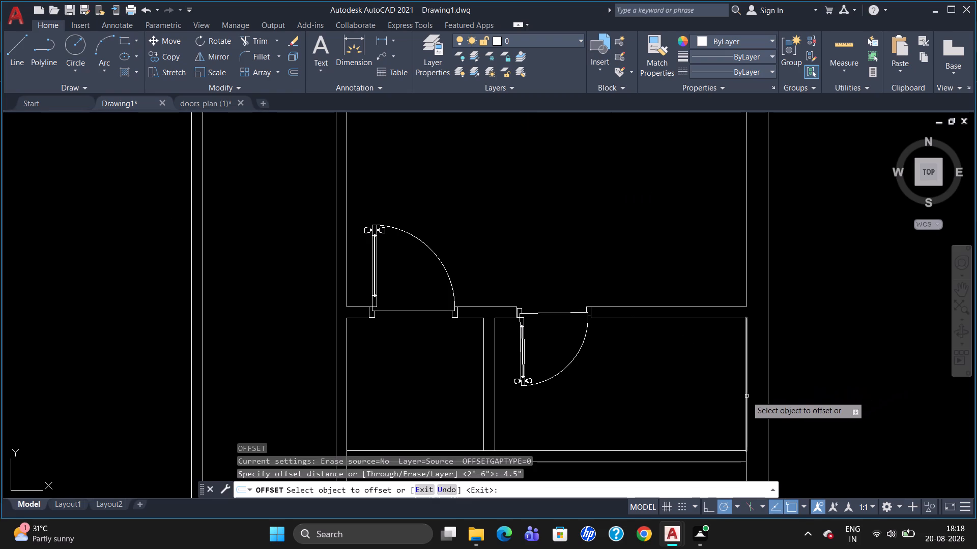
pyautogui.click(745, 396)
pyautogui.click(757, 394)
pyautogui.press('Escape')
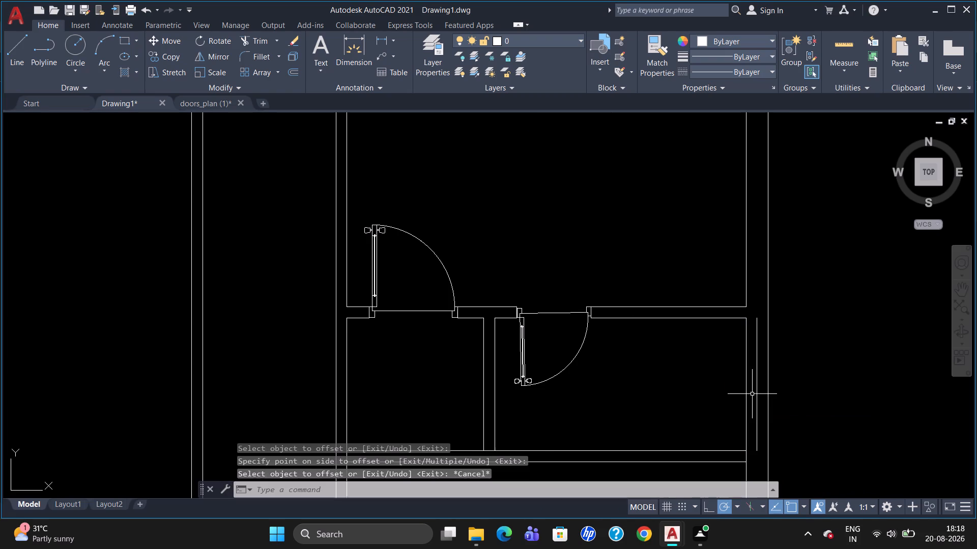
# Delete the small room's original east wall line, keeping the offset copy.
pyautogui.click(747, 394)
pyautogui.press('Delete')
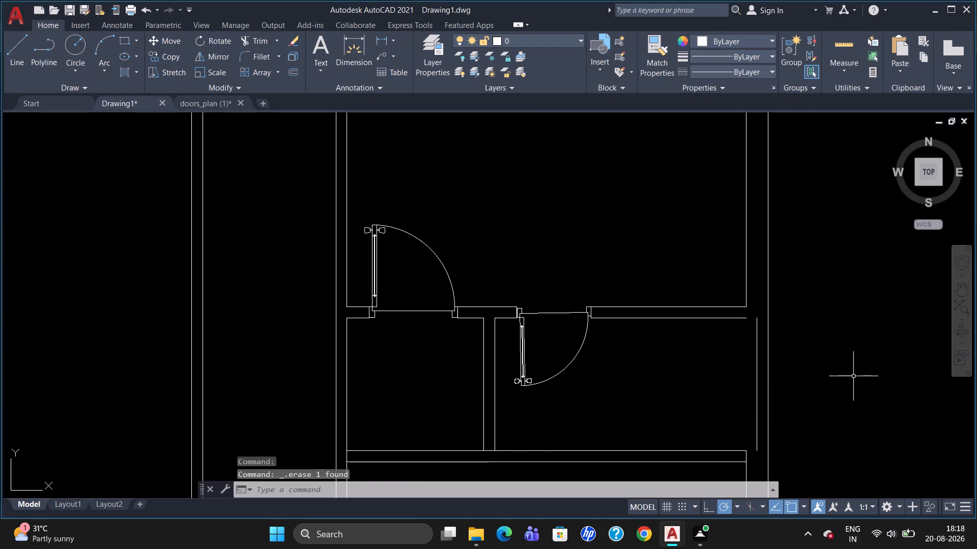
# Extend the small room's upper and lower wall lines east to the offset wall line.
pyautogui.write('ex')
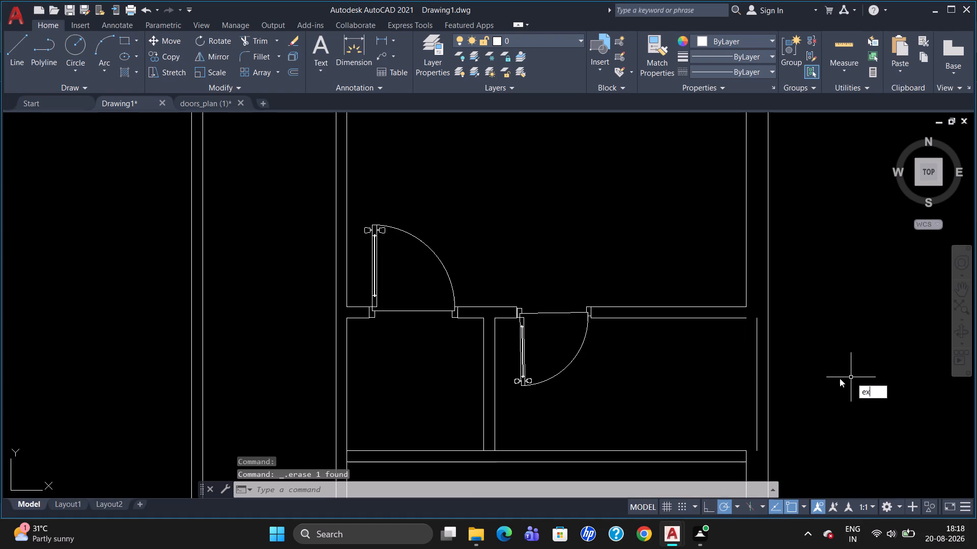
pyautogui.press('Return')
pyautogui.click(758, 382)
pyautogui.press('Return')
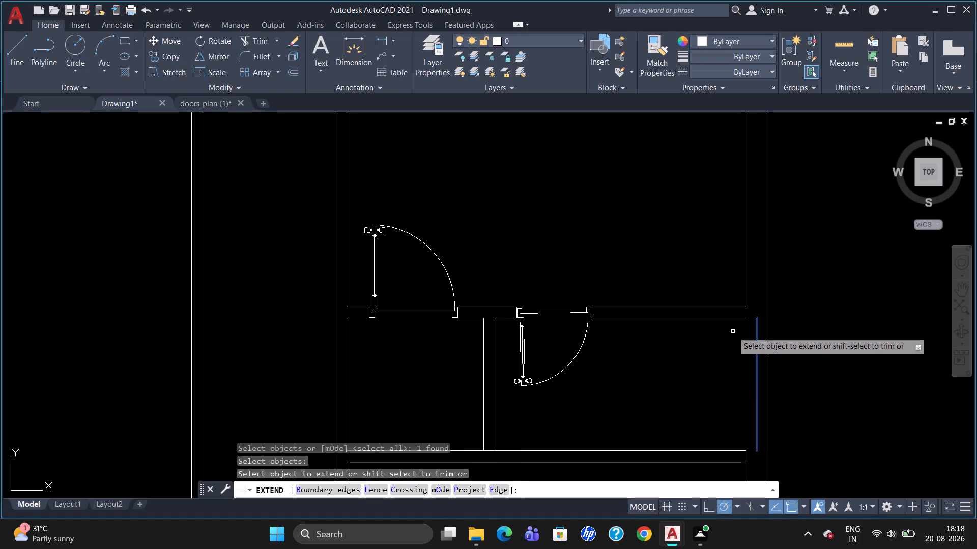
pyautogui.click(730, 318)
pyautogui.click(741, 451)
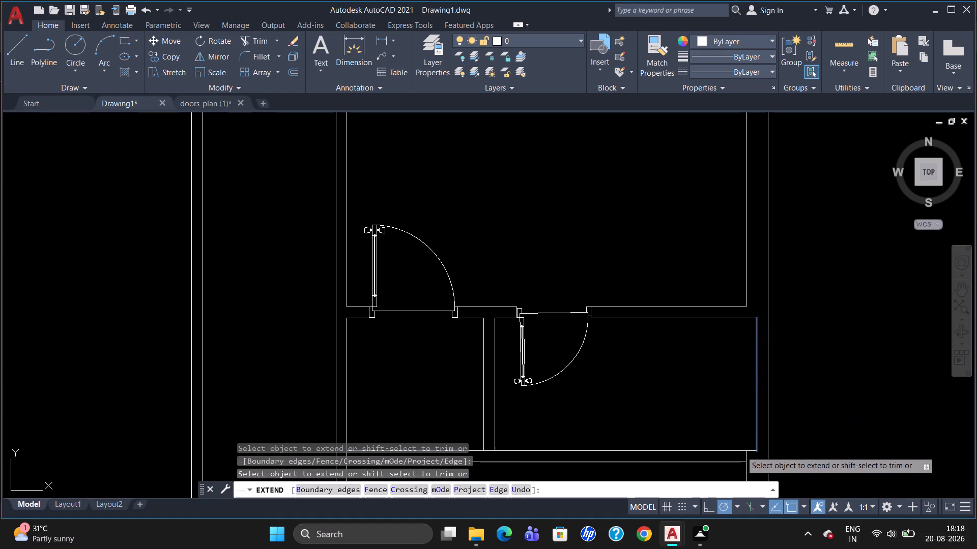
pyautogui.press('Escape')
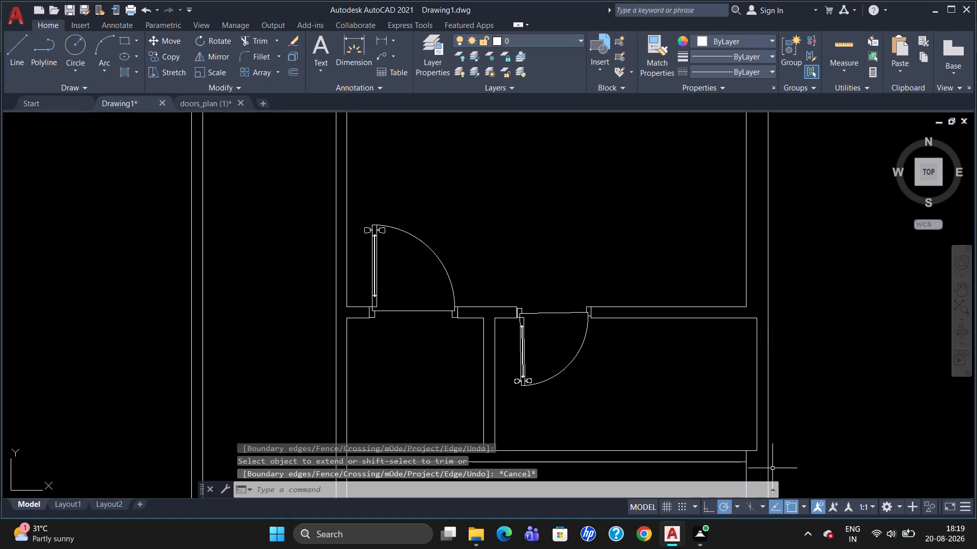
# Trim the leftover piece of inner wall line across the east end of the cross wall below the small room.
pyautogui.write('tr')
pyautogui.press('Return')
pyautogui.press('Return')
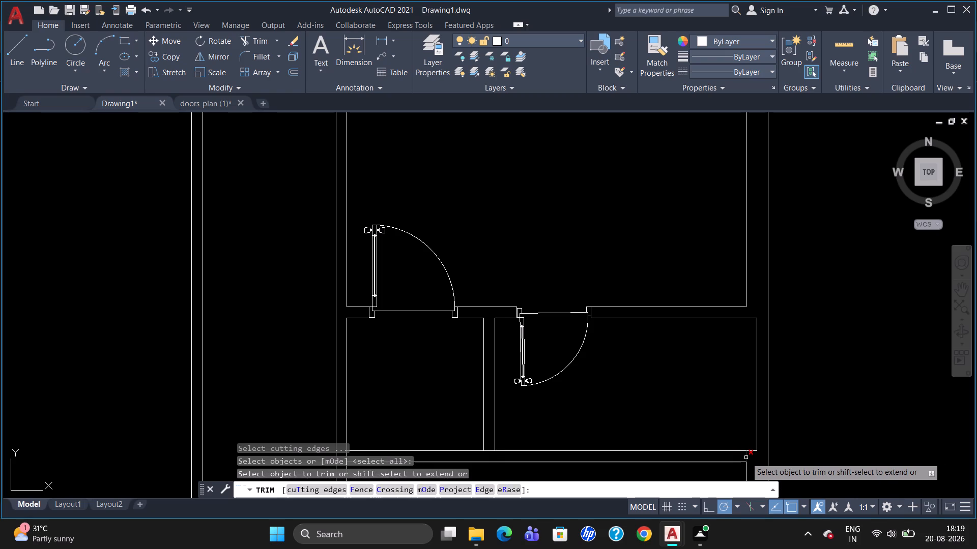
pyautogui.click(746, 457)
pyautogui.press('Escape')
pyautogui.scroll(-1, 806, 409)
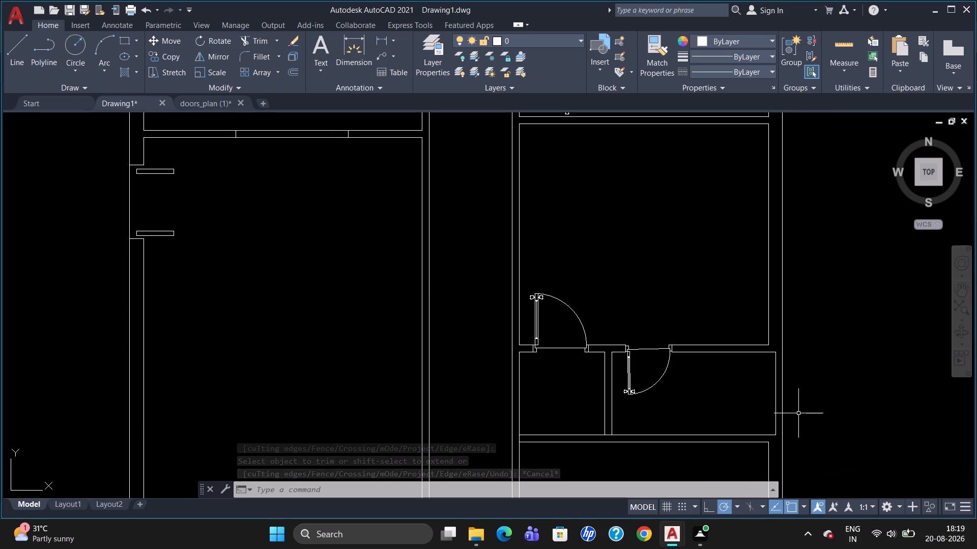
pyautogui.press('Escape')
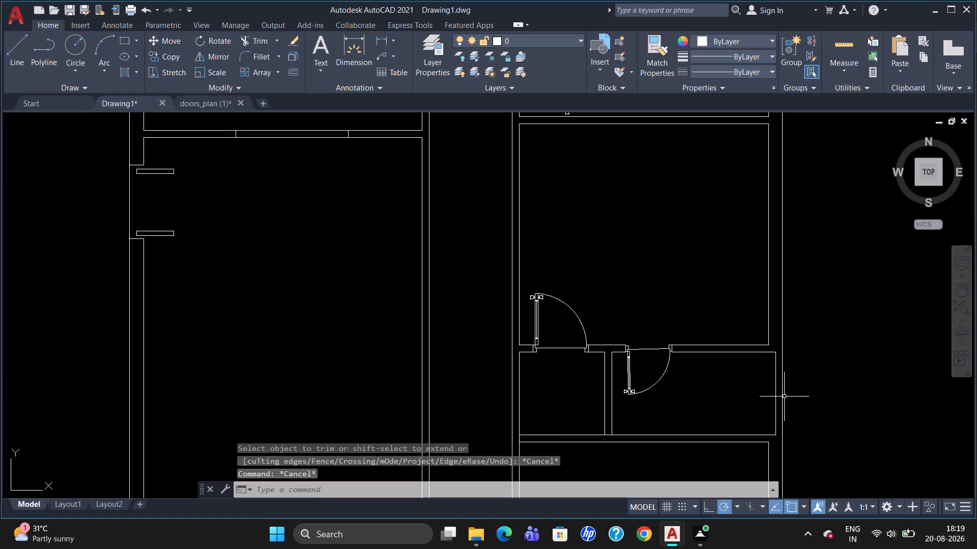
# Examine the recessed small room and the fit of the door blocks along the passage walls.
pyautogui.scroll(-2, 682, 352)
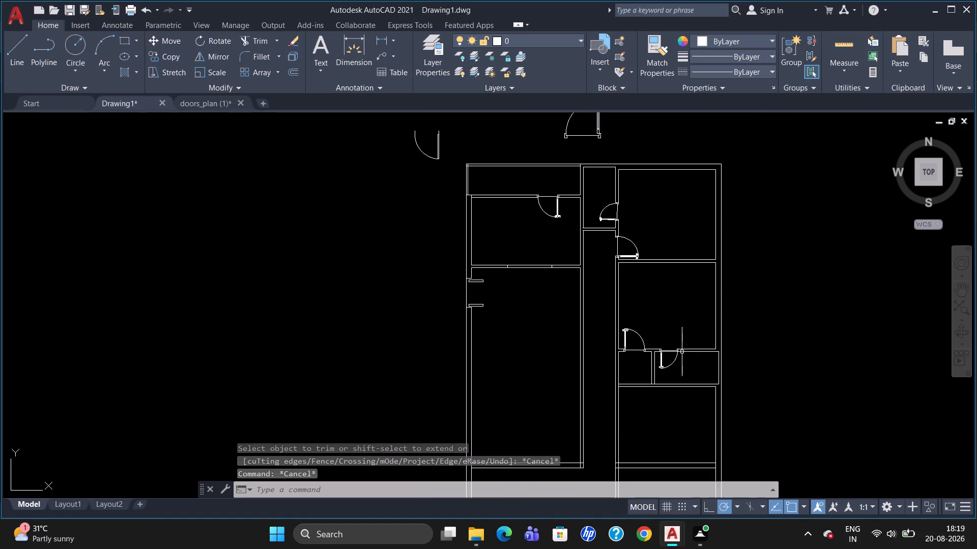
pyautogui.scroll(2, 697, 272)
pyautogui.scroll(-1, 624, 201)
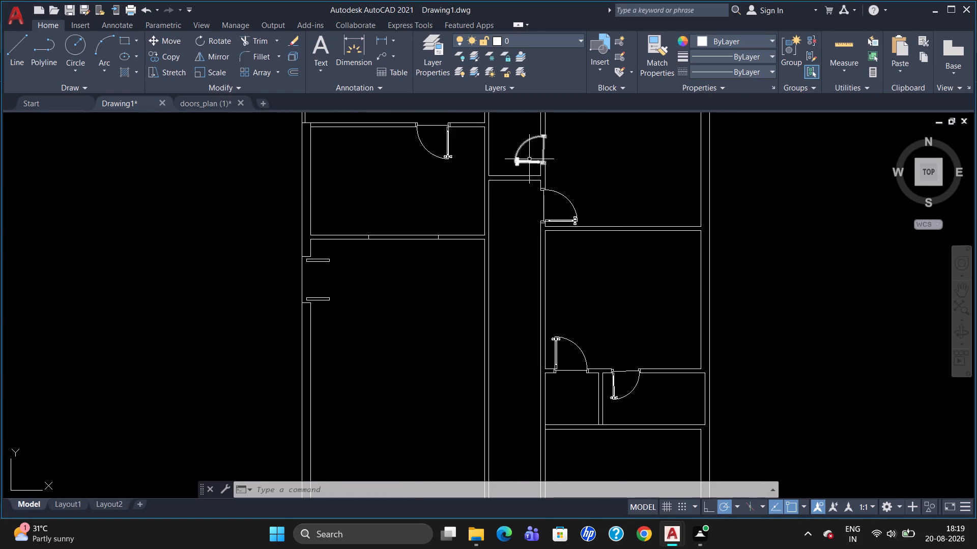
pyautogui.scroll(2, 529, 158)
pyautogui.scroll(-1, 597, 168)
pyautogui.scroll(3, 573, 119)
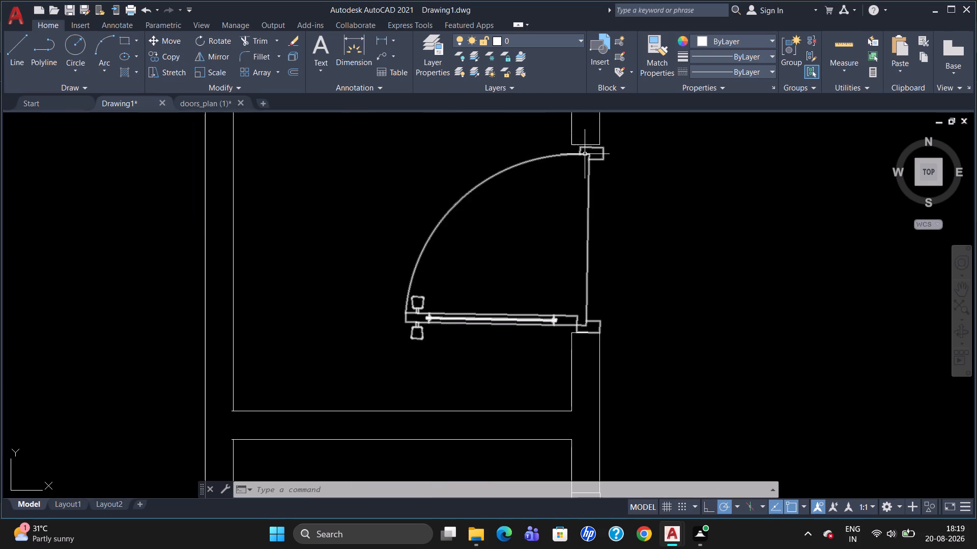
pyautogui.scroll(-2, 605, 220)
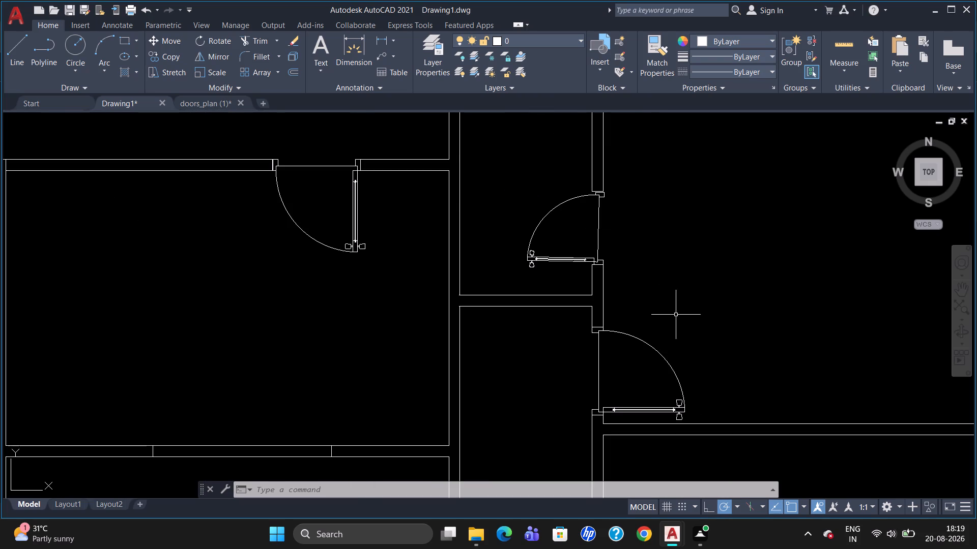
pyautogui.scroll(1, 663, 367)
pyautogui.scroll(-1, 665, 363)
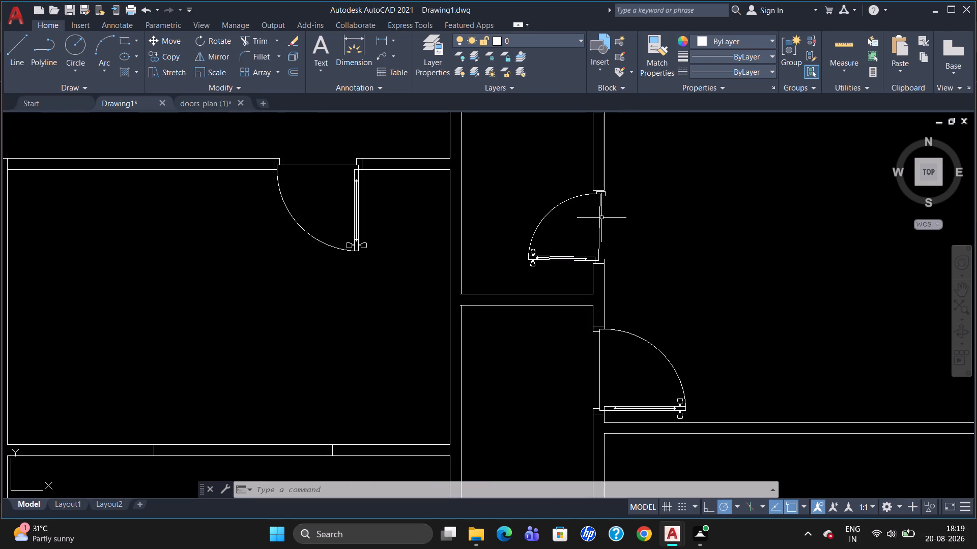
# Delete the door blocks in the upper passage-wall opening and in the cross-wall opening above the small east room.
pyautogui.click(601, 217)
pyautogui.press('Delete')
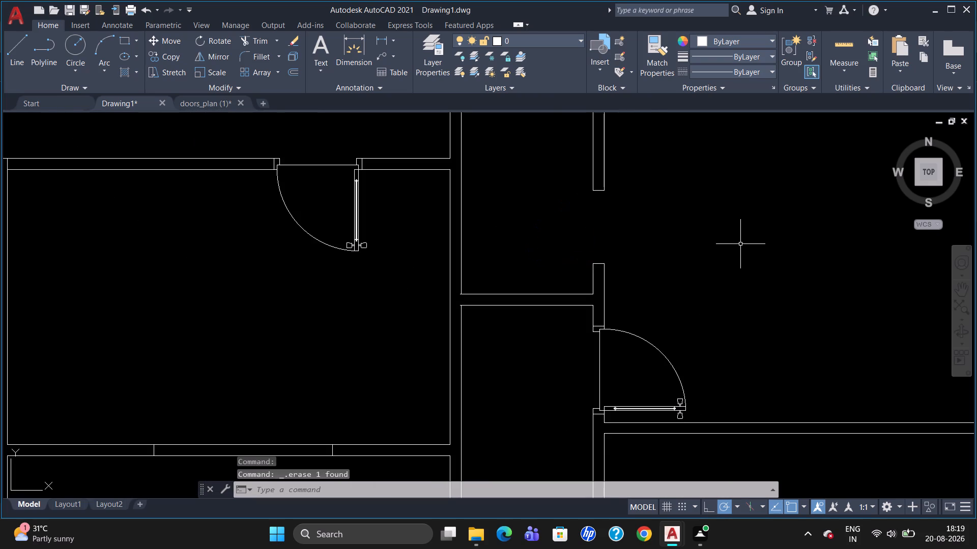
pyautogui.scroll(-1, 748, 248)
pyautogui.scroll(-2, 773, 335)
pyautogui.scroll(2, 762, 461)
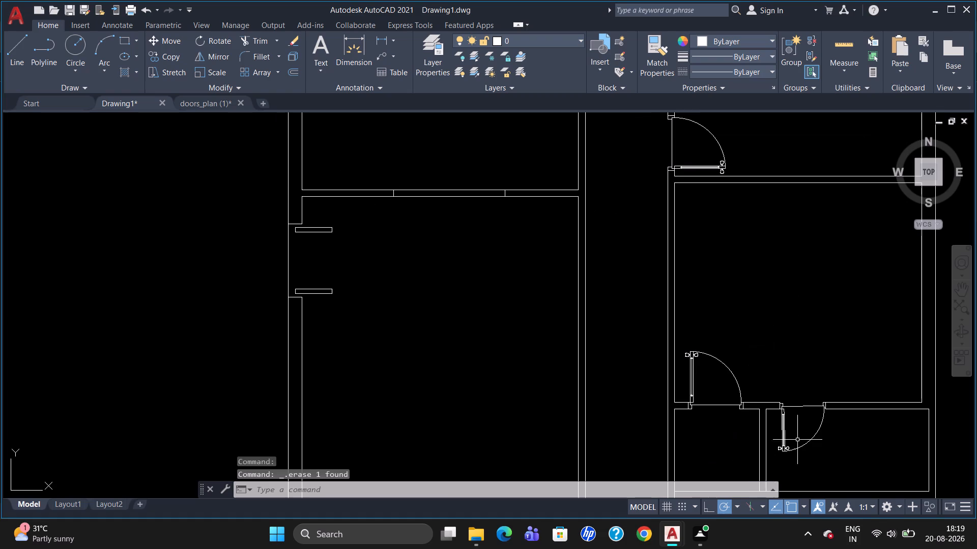
pyautogui.click(797, 406)
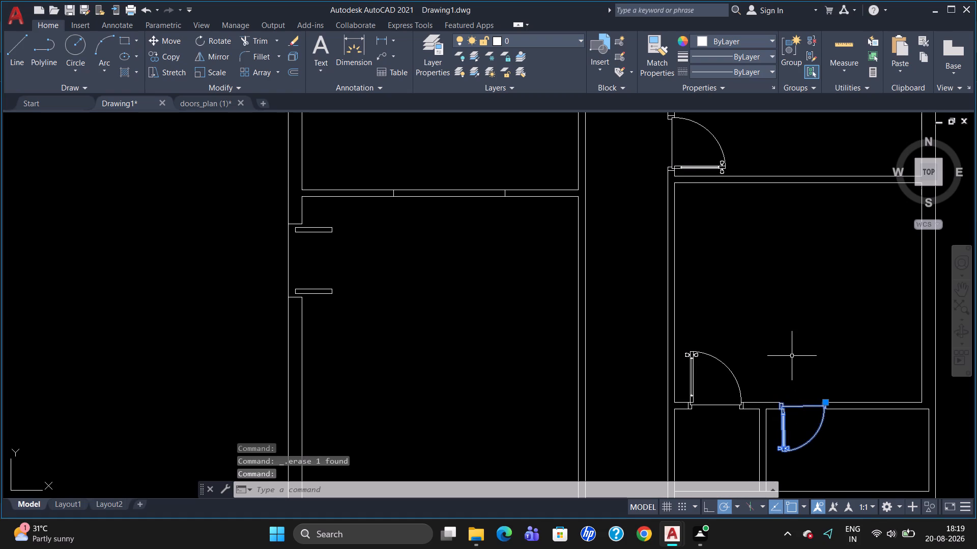
pyautogui.press('Delete')
# Examine the two small rooms below the cross wall, their partition and the emptied door opening.
pyautogui.scroll(-1, 864, 416)
pyautogui.scroll(2, 872, 437)
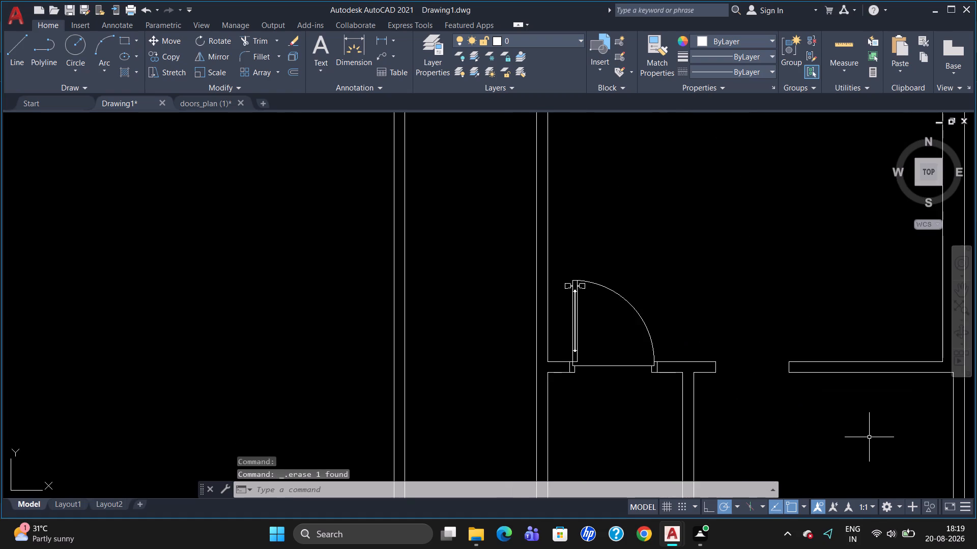
pyautogui.scroll(-2, 869, 438)
pyautogui.scroll(2, 864, 482)
pyautogui.scroll(-1, 834, 453)
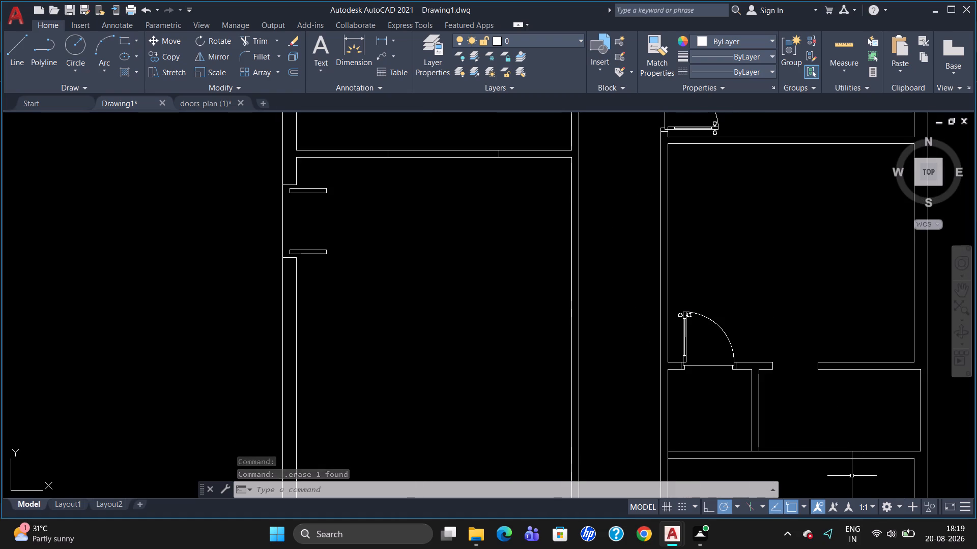
pyautogui.scroll(1, 850, 480)
pyautogui.scroll(-1, 842, 472)
pyautogui.scroll(-1, 797, 424)
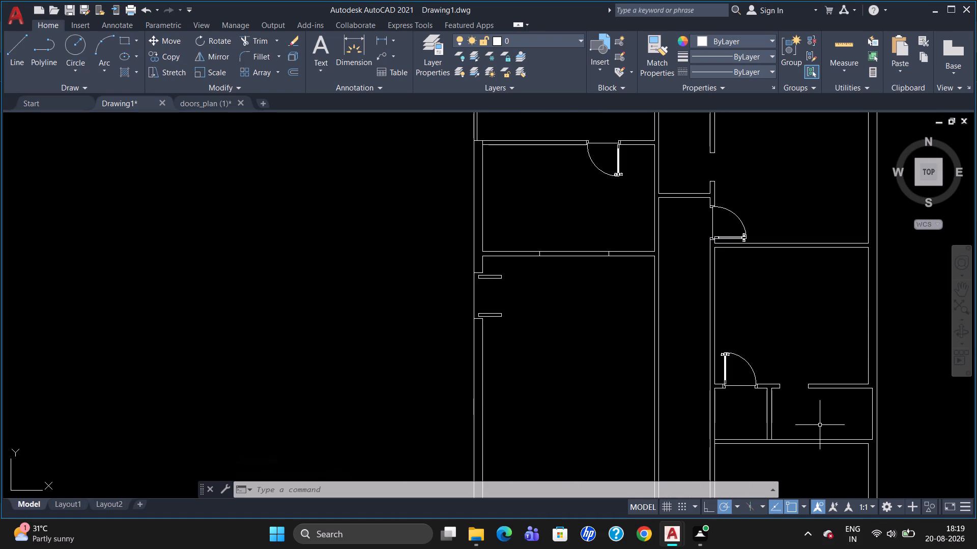
pyautogui.scroll(3, 860, 422)
pyautogui.scroll(-4, 853, 426)
pyautogui.scroll(1, 871, 434)
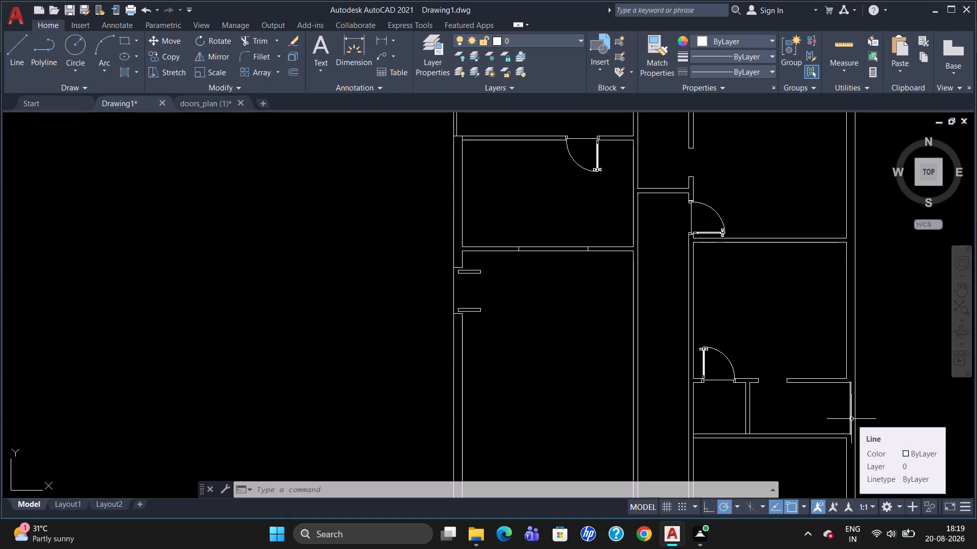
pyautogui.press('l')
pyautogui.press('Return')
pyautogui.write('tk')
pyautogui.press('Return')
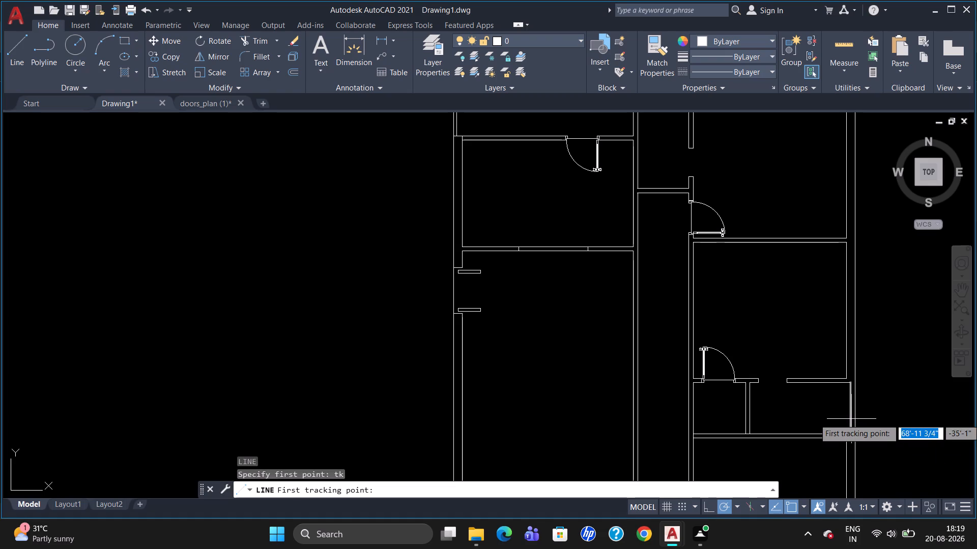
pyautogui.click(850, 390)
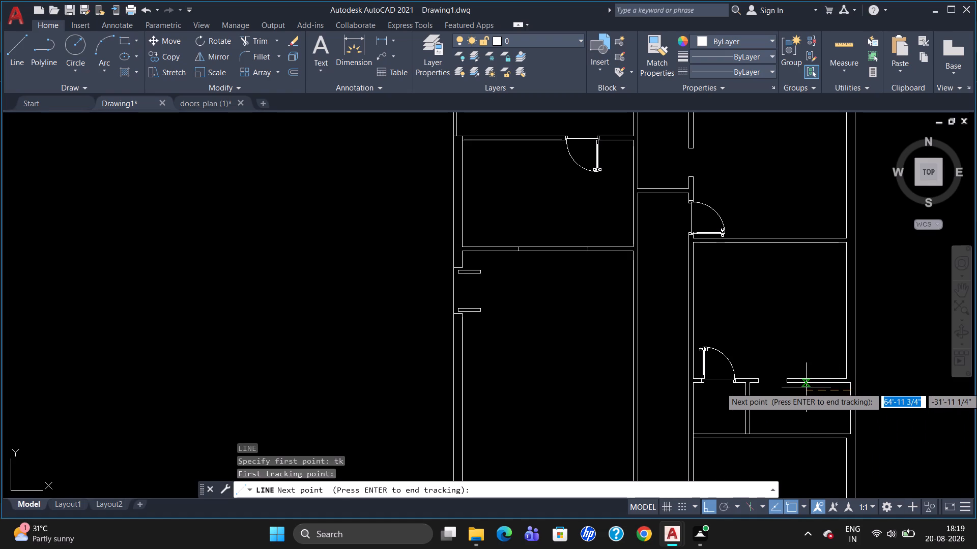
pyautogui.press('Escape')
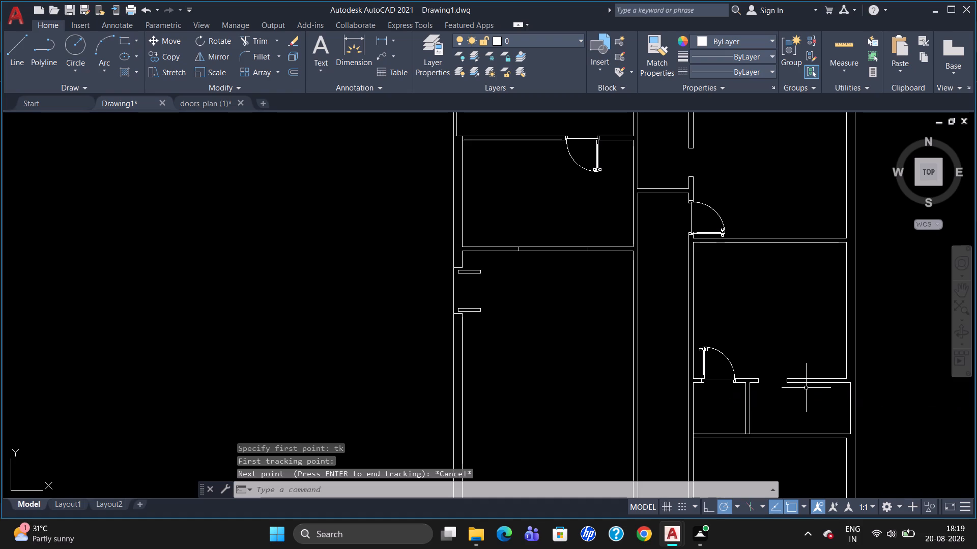
# Draw a 4'-6" vertical partition line in the small east room, tracked 8'6" west from its northeast inner corner to the lower wall line.
pyautogui.press('l')
pyautogui.press('Return')
pyautogui.write('tk')
pyautogui.press('Return')
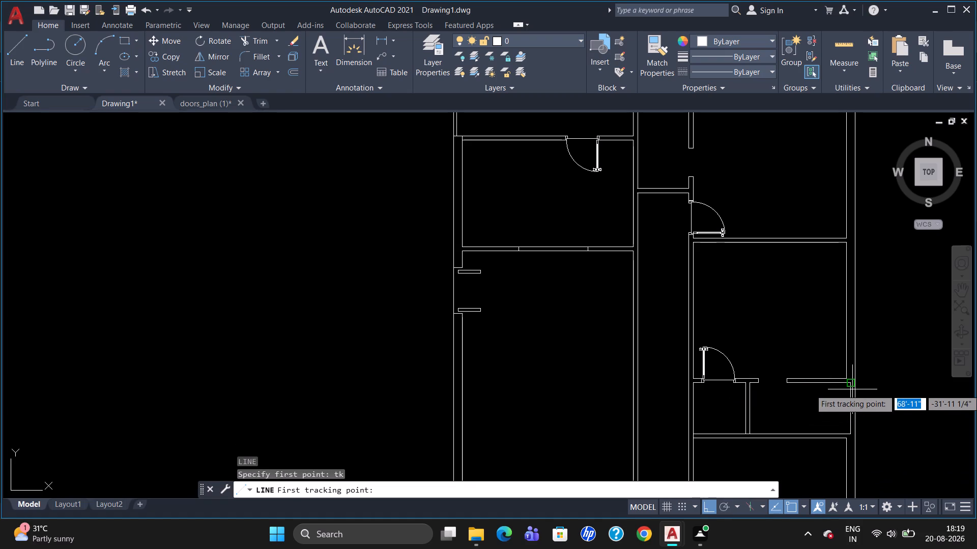
pyautogui.click(852, 389)
pyautogui.press('8')
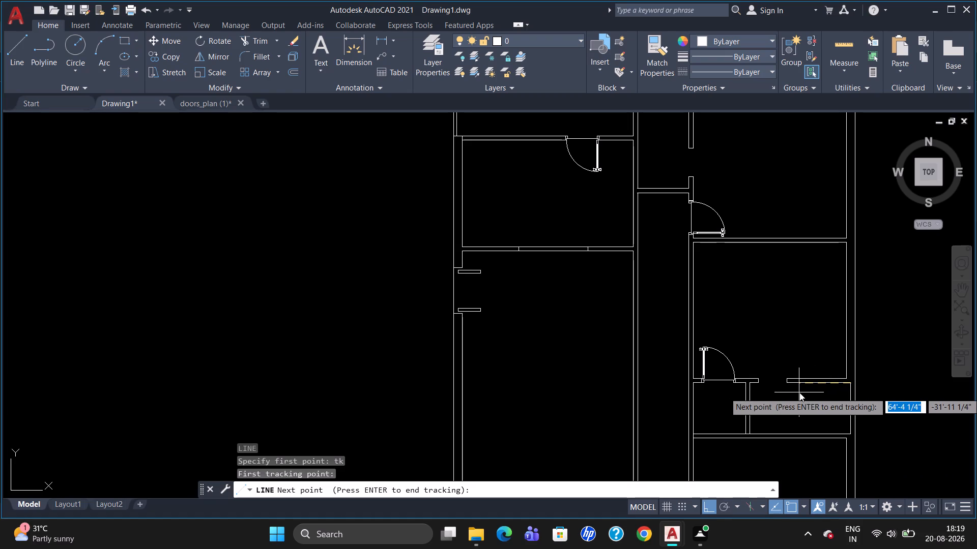
pyautogui.write('\'6"')
pyautogui.press('Return')
pyautogui.press('Return')
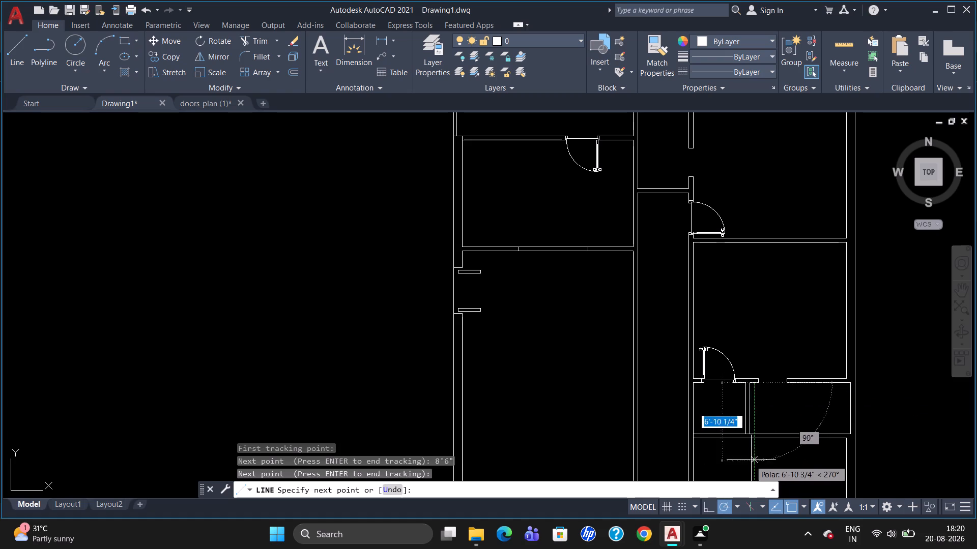
pyautogui.click(755, 432)
pyautogui.press('Escape')
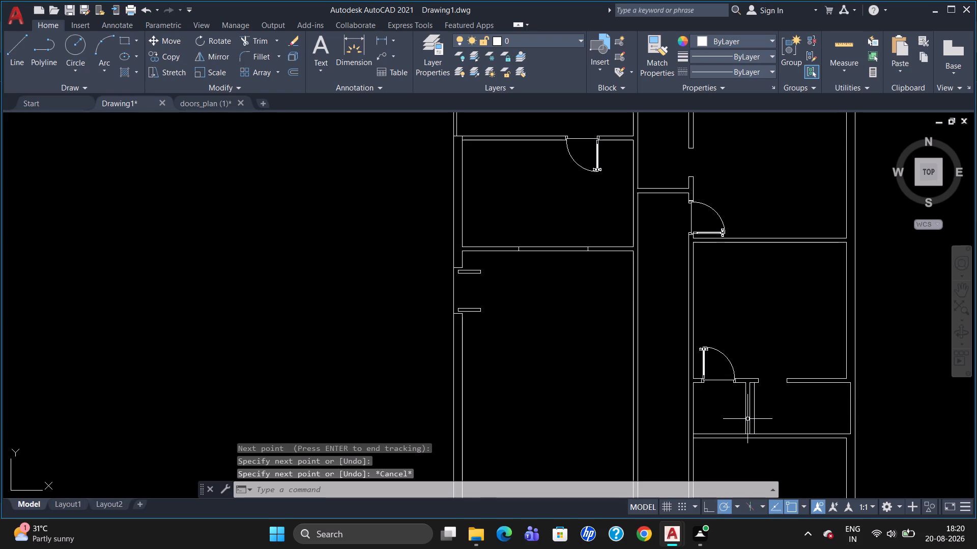
# Delete the westernmost of the three partition lines between the two small rooms.
pyautogui.click(745, 412)
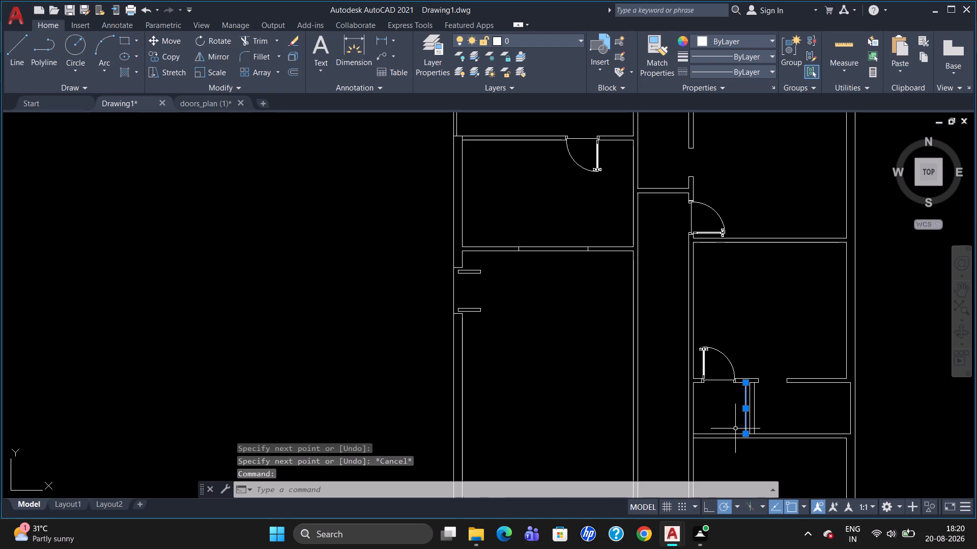
pyautogui.press('Delete')
# Trim the cross wall's lower line where it crosses the head of the repositioned partition.
pyautogui.scroll(2, 757, 400)
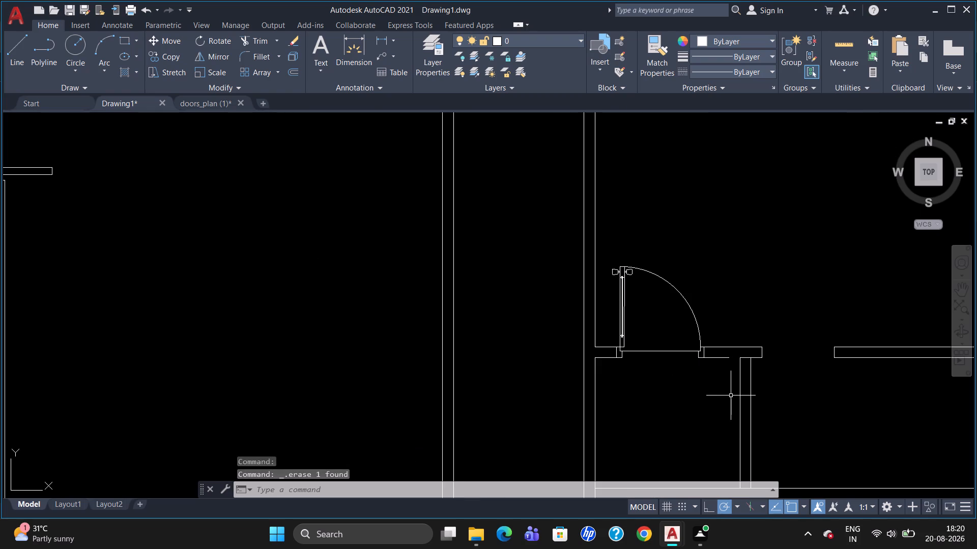
pyautogui.write('tr')
pyautogui.press('Return')
pyautogui.press('Return')
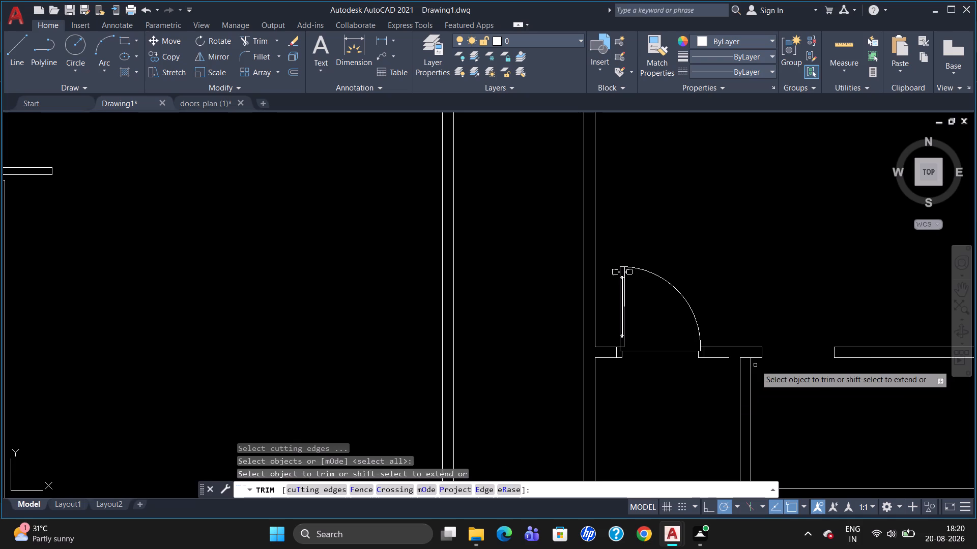
pyautogui.click(747, 357)
pyautogui.press('Escape')
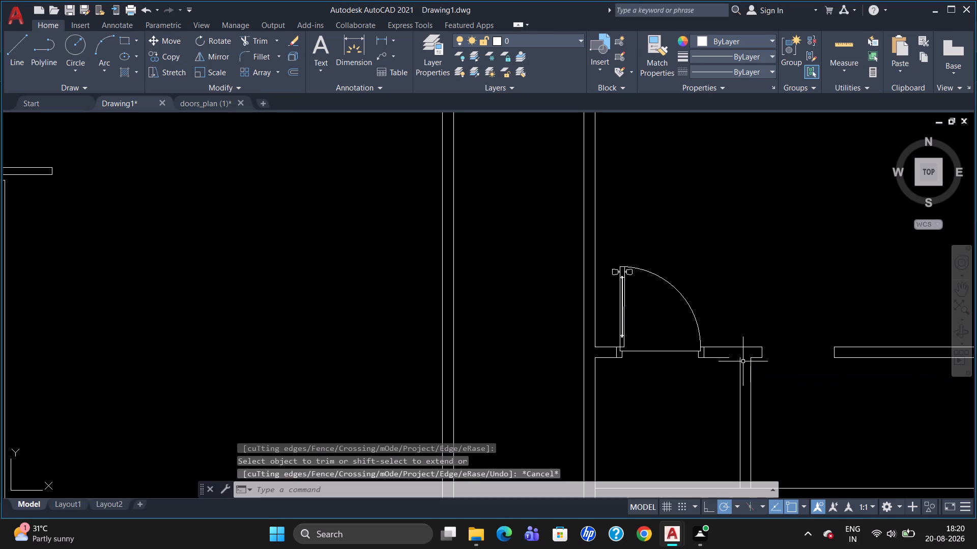
# Draw a short line closing the gap in the cross wall's lower line up to the partition's west face.
pyautogui.press('l')
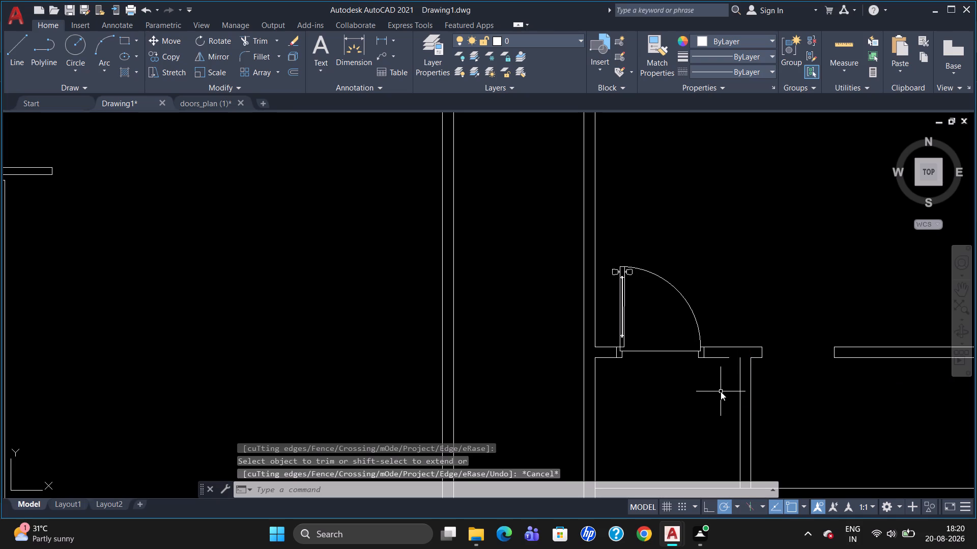
pyautogui.press('Return')
pyautogui.click(726, 358)
pyautogui.click(741, 355)
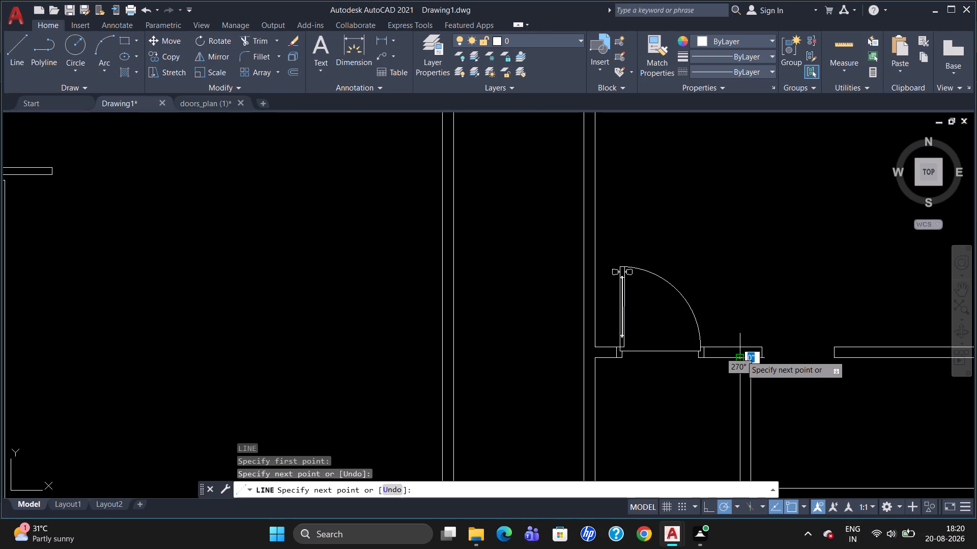
pyautogui.press('Escape')
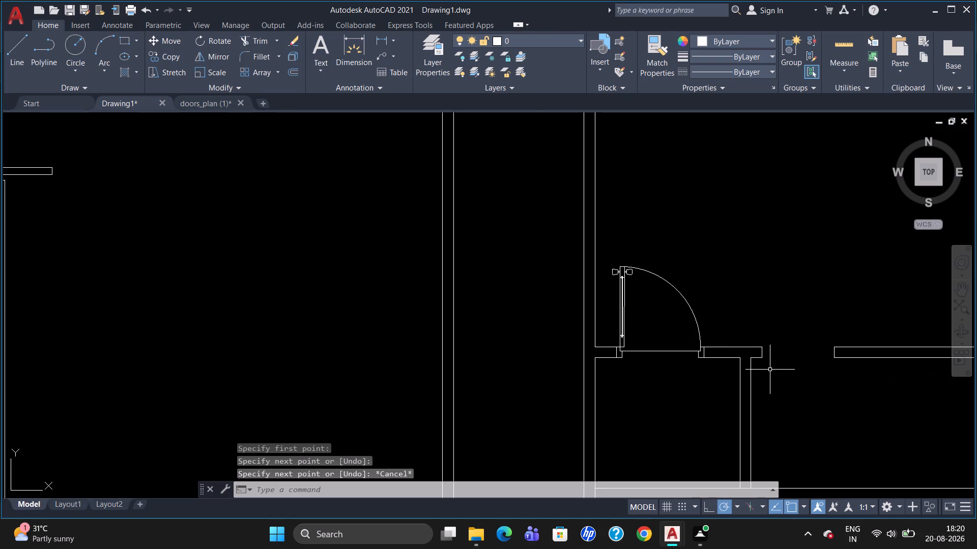
# Copy the door block above the small west room to the open floor of the room above the empty cross-wall opening.
pyautogui.scroll(-2, 795, 357)
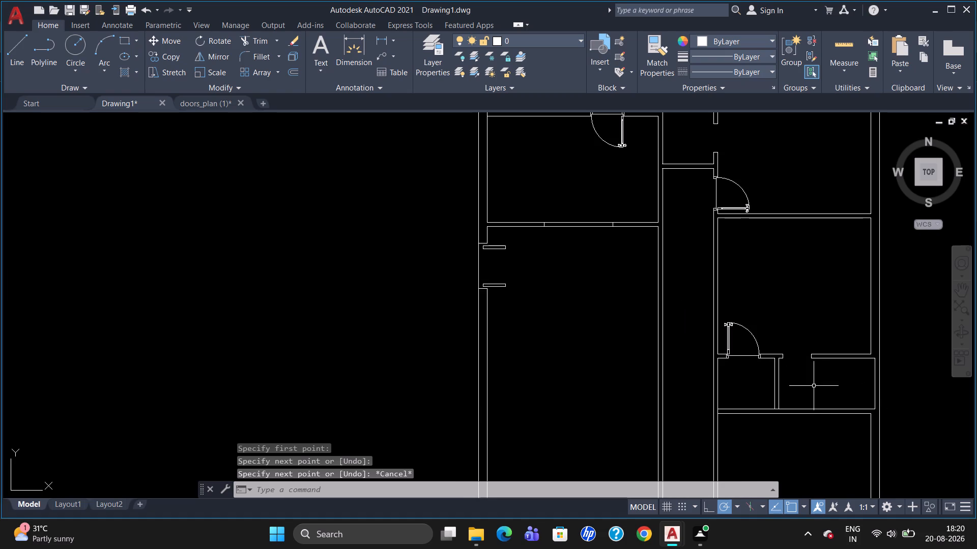
pyautogui.scroll(2, 855, 384)
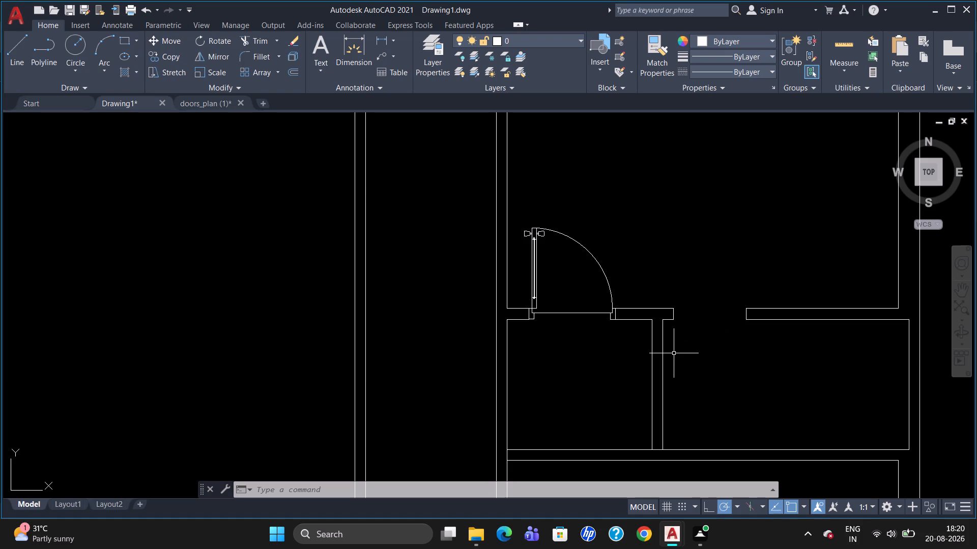
pyautogui.scroll(-1, 684, 376)
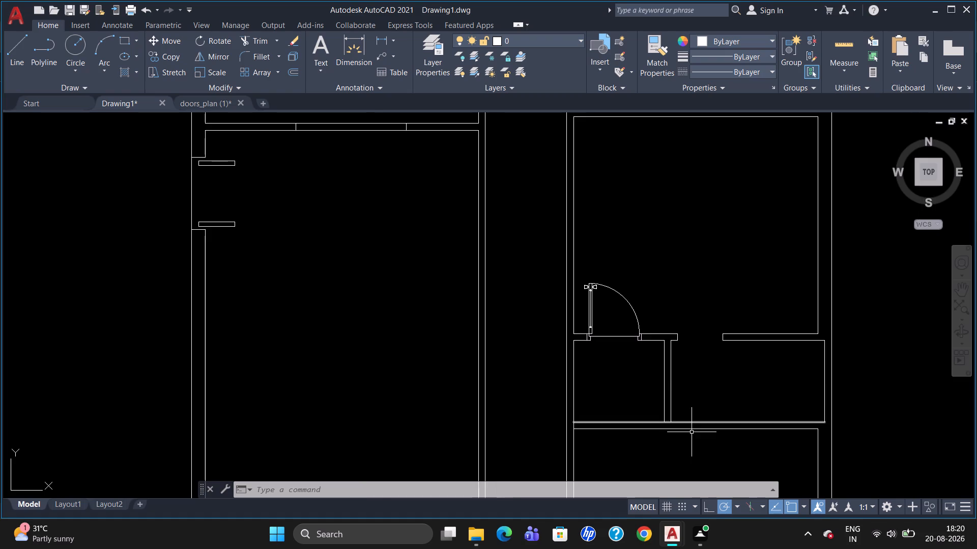
pyautogui.scroll(3, 697, 451)
pyautogui.scroll(-4, 688, 379)
pyautogui.scroll(1, 684, 390)
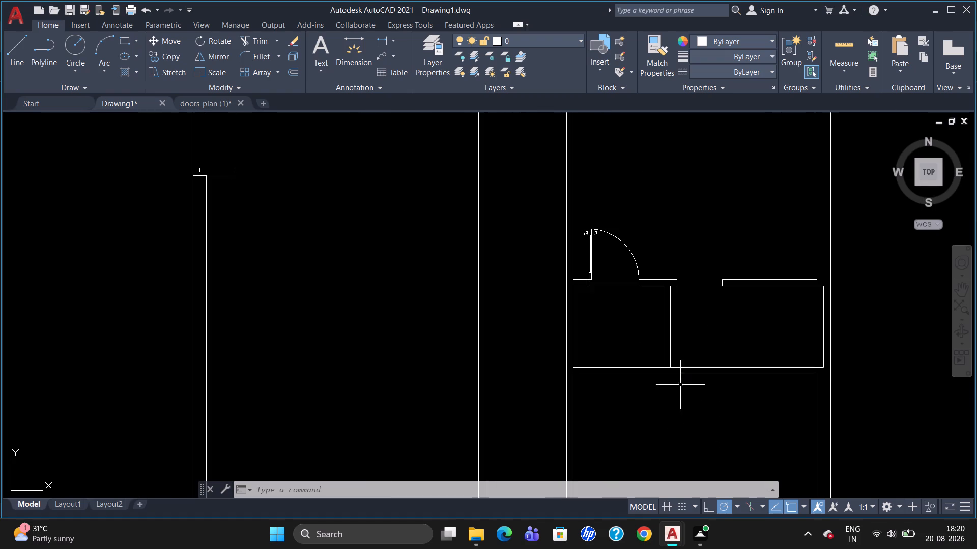
pyautogui.click(593, 253)
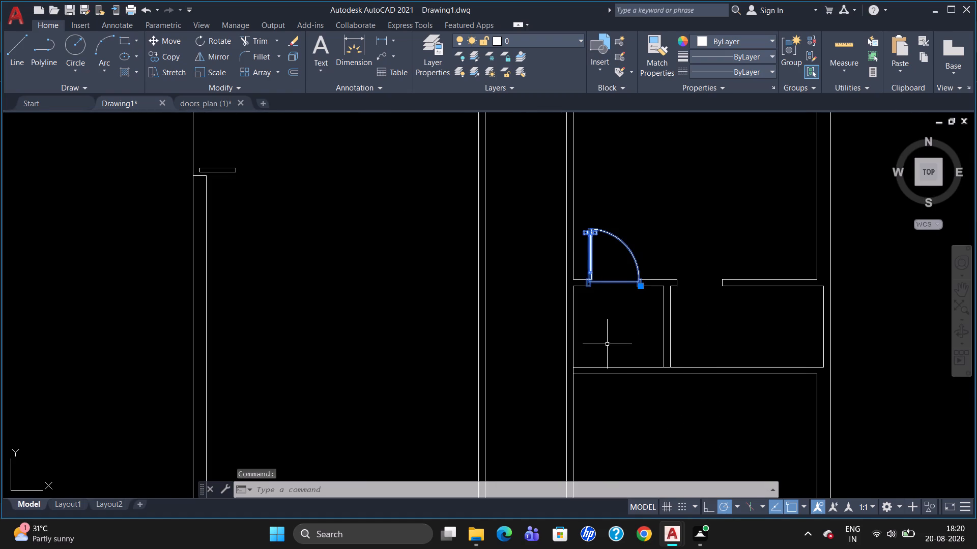
pyautogui.press('r')
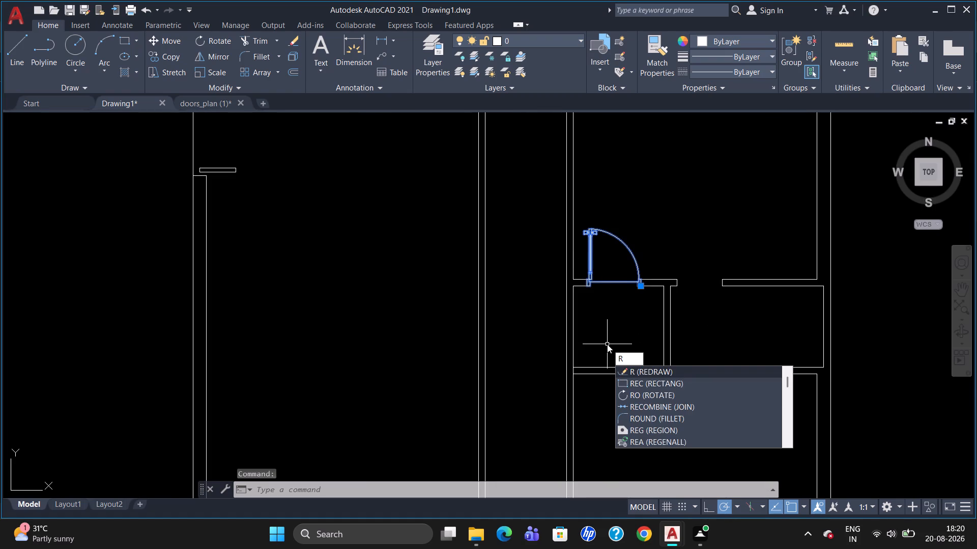
pyautogui.press('BackSpace')
pyautogui.write('co')
pyautogui.press('Return')
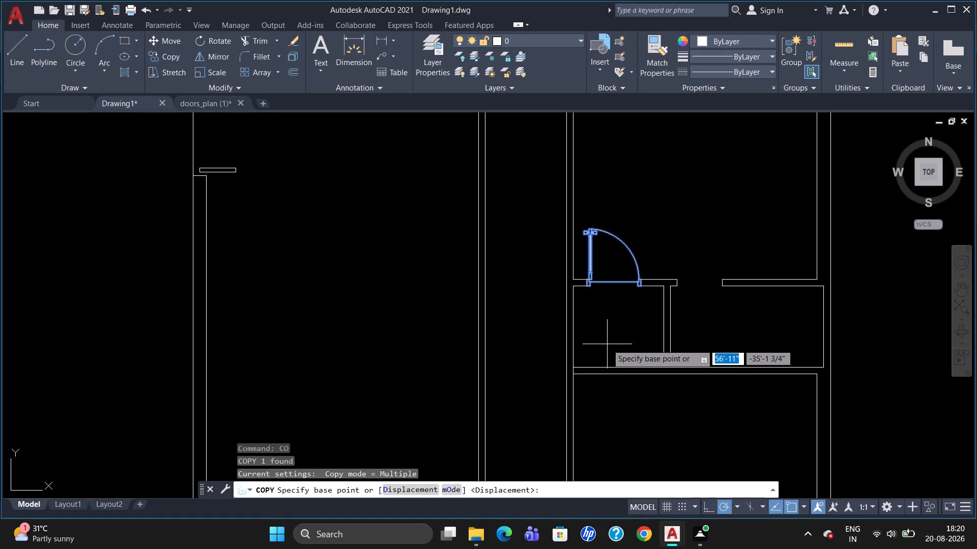
pyautogui.click(642, 285)
pyautogui.click(733, 223)
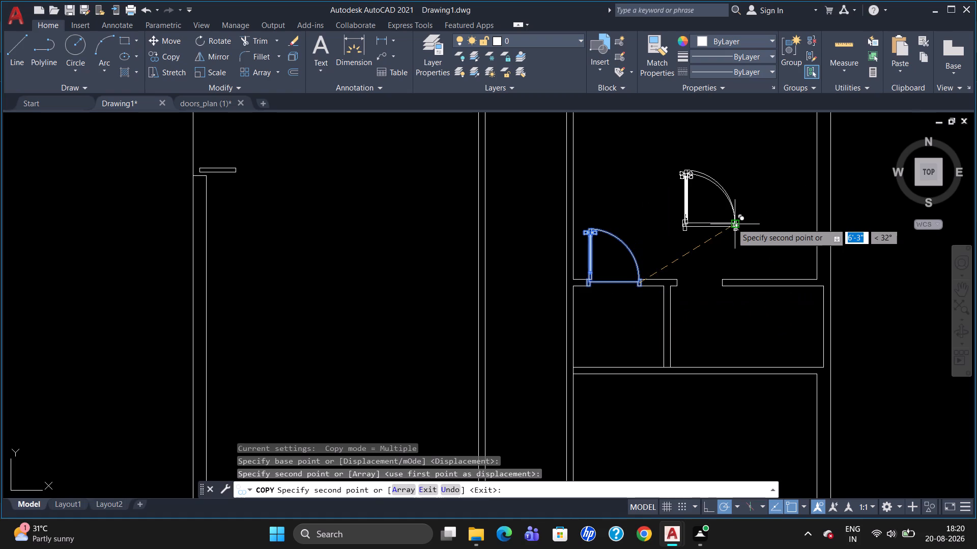
pyautogui.press('Escape')
# Mirror the copied door block about a vertical line to its east, erasing the source block.
pyautogui.write('mi')
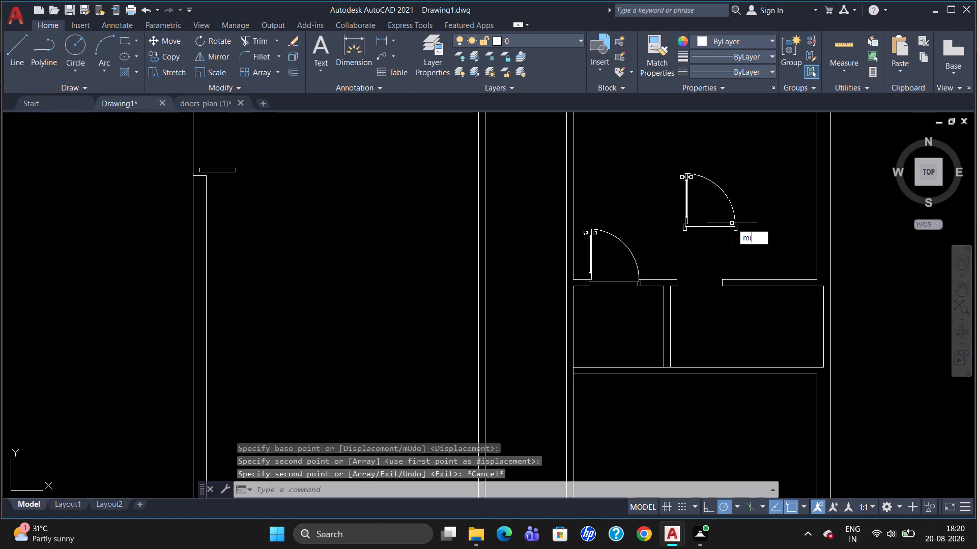
pyautogui.press('Return')
pyautogui.click(734, 223)
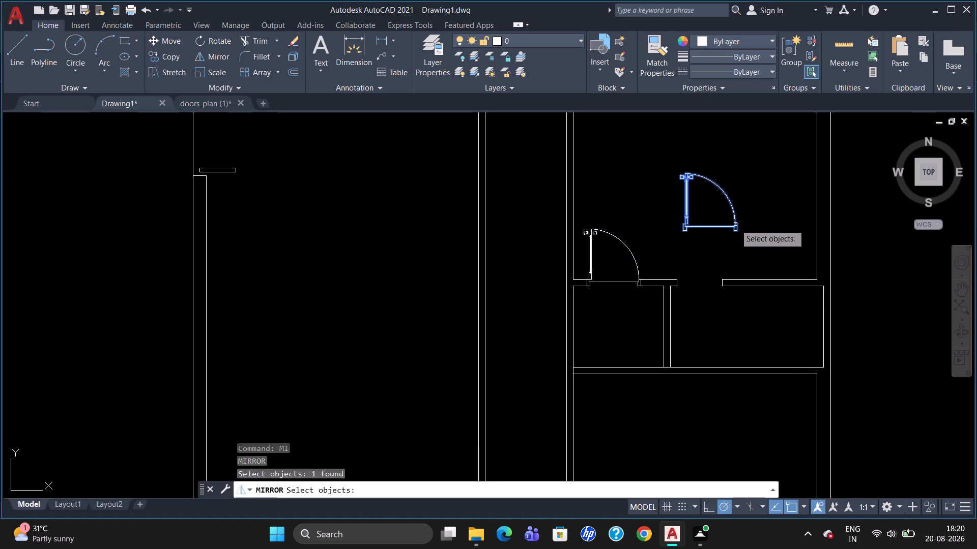
pyautogui.press('Return')
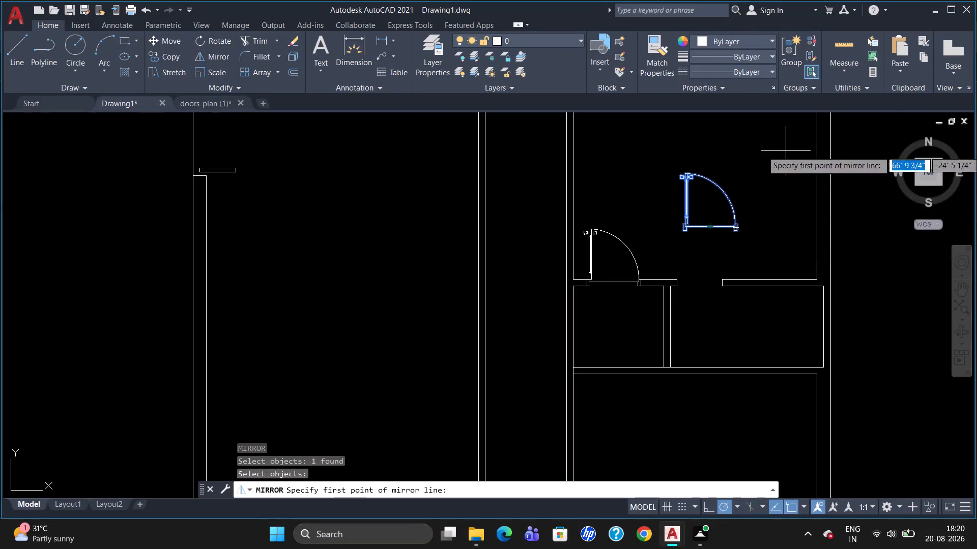
pyautogui.moveTo(786, 150); pyautogui.dragTo(784, 215)
pyautogui.click(783, 216)
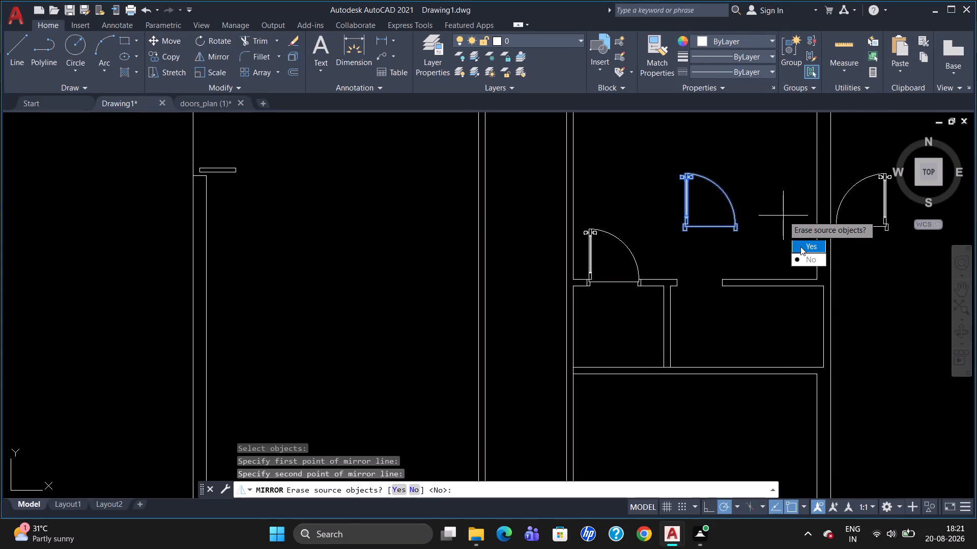
pyautogui.moveTo(802, 243); pyautogui.dragTo(784, 215)
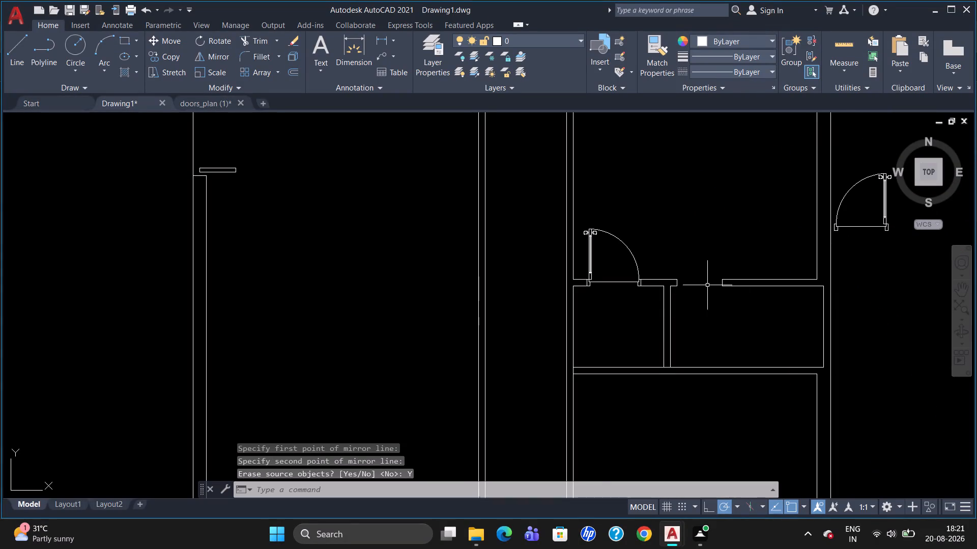
# Measure the width of the empty cross-wall opening with a temporary linear dimension, and delete the dimension.
pyautogui.scroll(2, 713, 268)
pyautogui.write('dli')
pyautogui.press('Return')
pyautogui.click(624, 316)
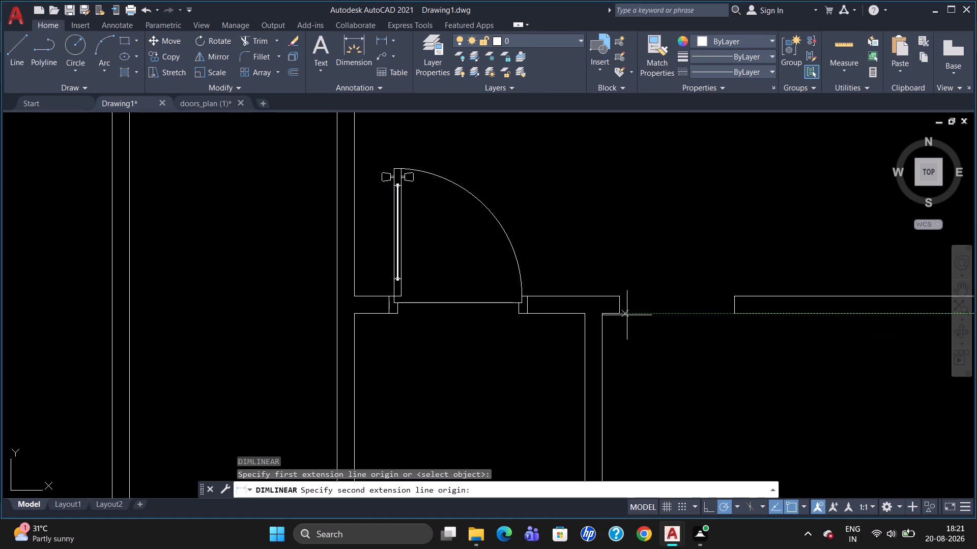
pyautogui.click(735, 314)
pyautogui.click(735, 314)
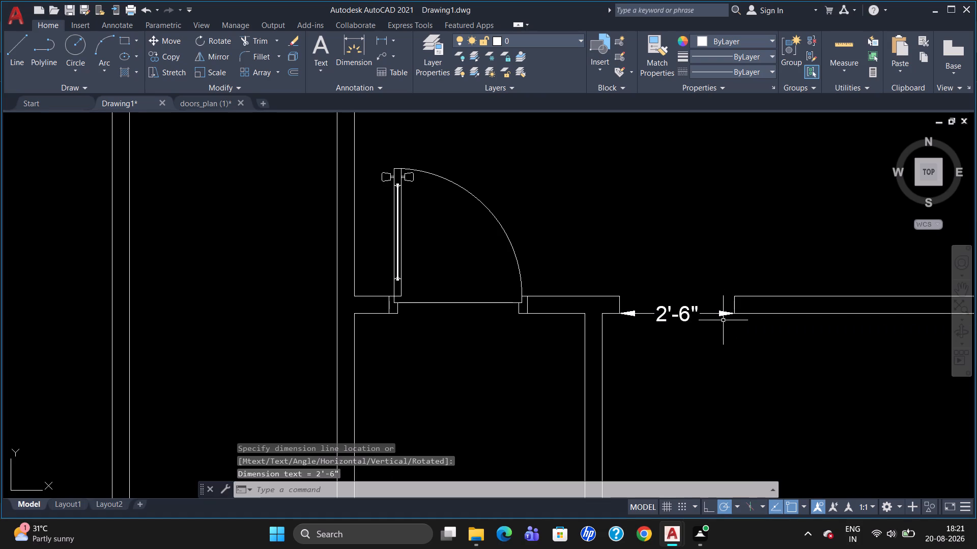
pyautogui.click(683, 312)
pyautogui.press('Delete')
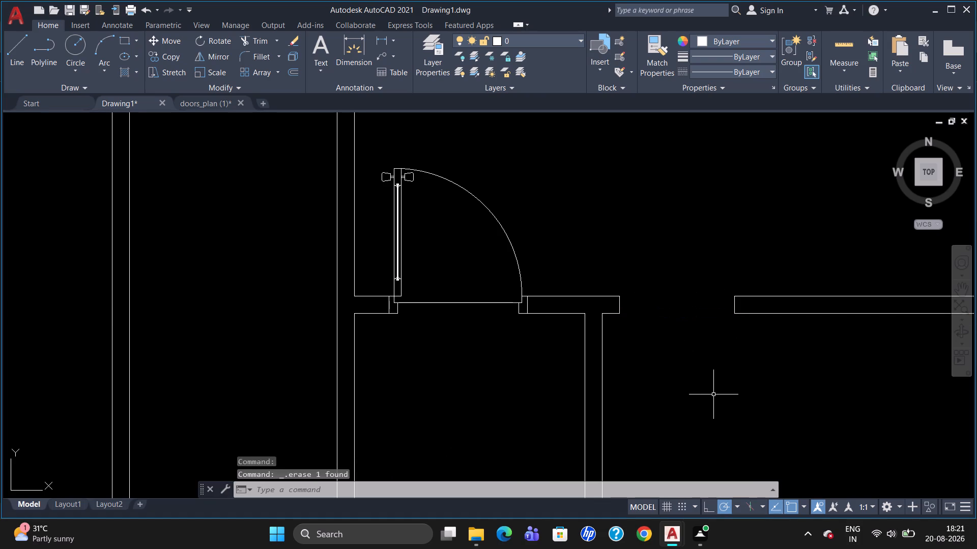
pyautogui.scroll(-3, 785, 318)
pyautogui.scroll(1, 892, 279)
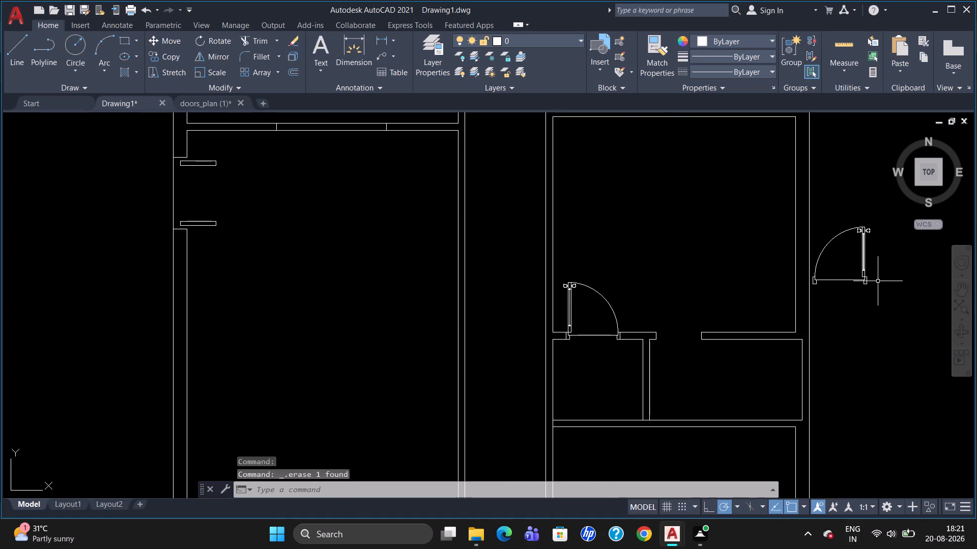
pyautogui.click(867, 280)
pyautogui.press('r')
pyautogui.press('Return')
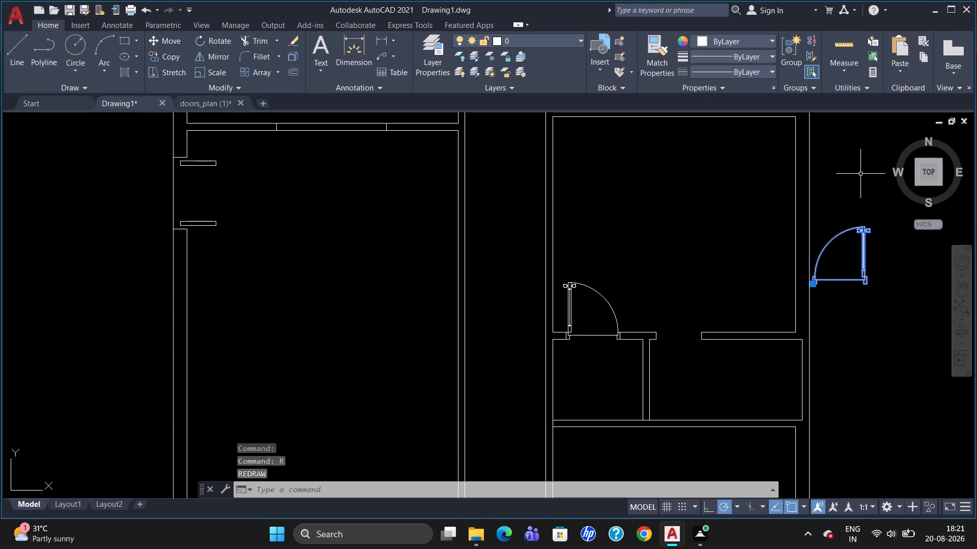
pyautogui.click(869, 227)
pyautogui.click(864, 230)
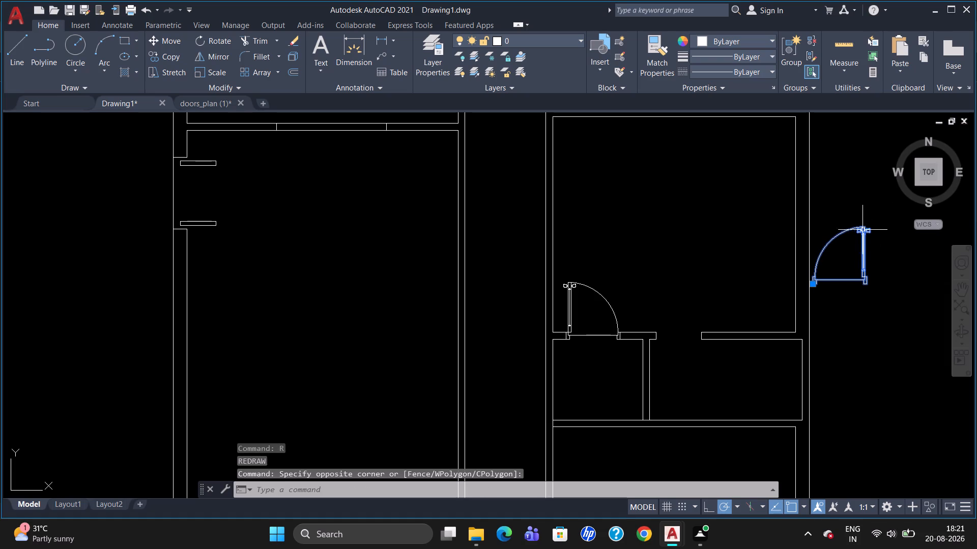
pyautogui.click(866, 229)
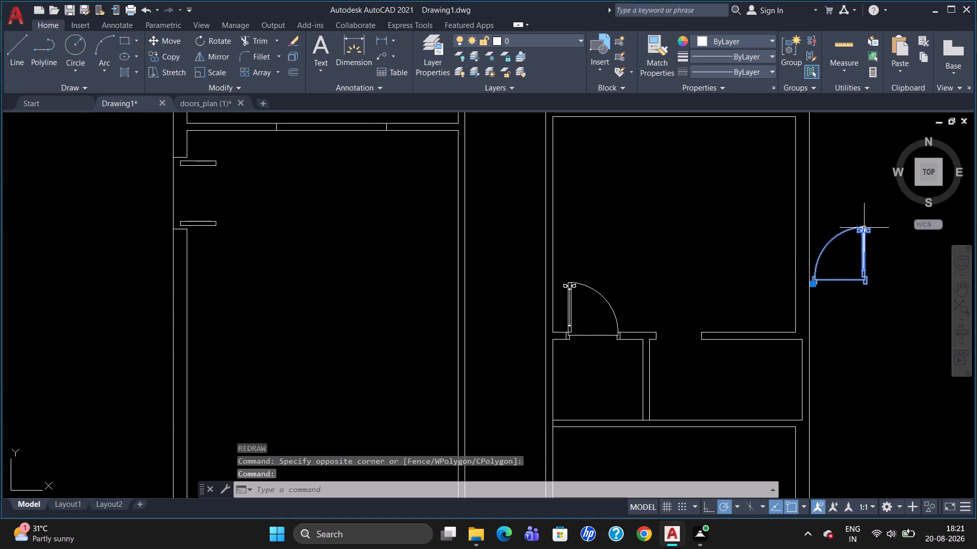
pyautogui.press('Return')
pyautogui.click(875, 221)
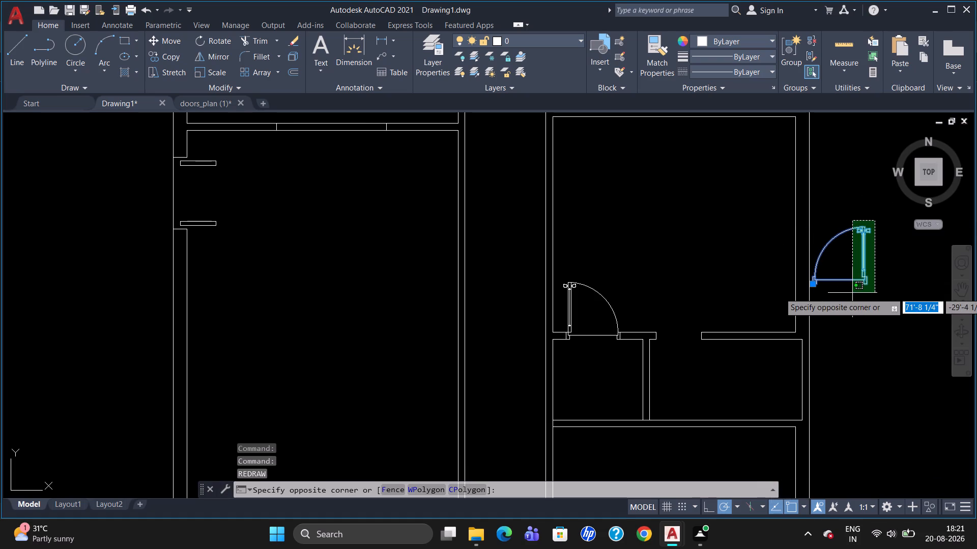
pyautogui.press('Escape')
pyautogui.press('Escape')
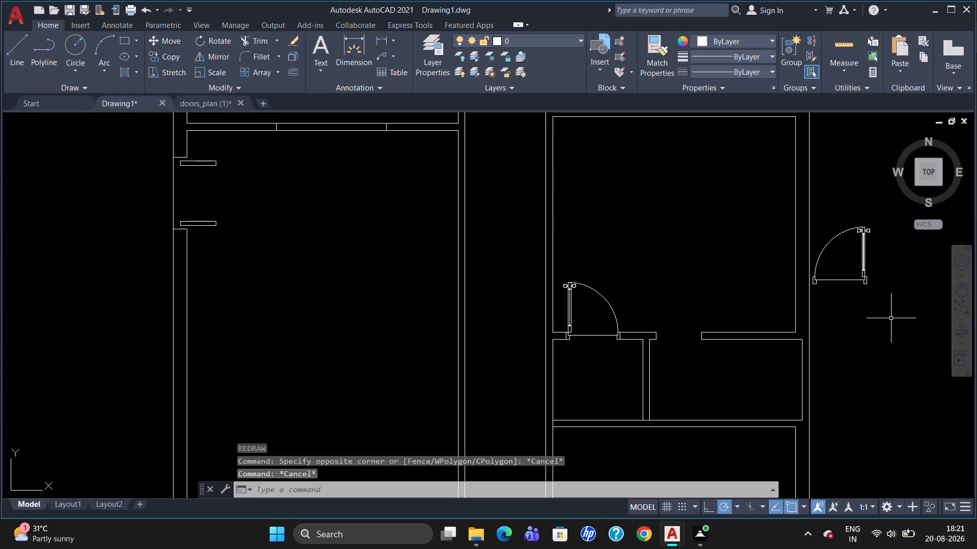
# Rotate the mirrored door block east of the plan by 180° about the outer end of its leaf.
pyautogui.write('ro')
pyautogui.press('Return')
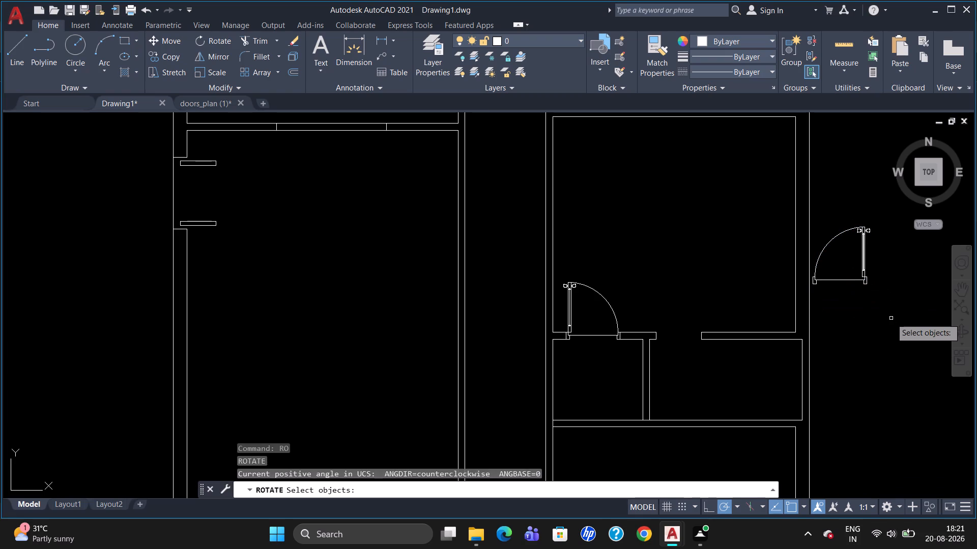
pyautogui.click(863, 279)
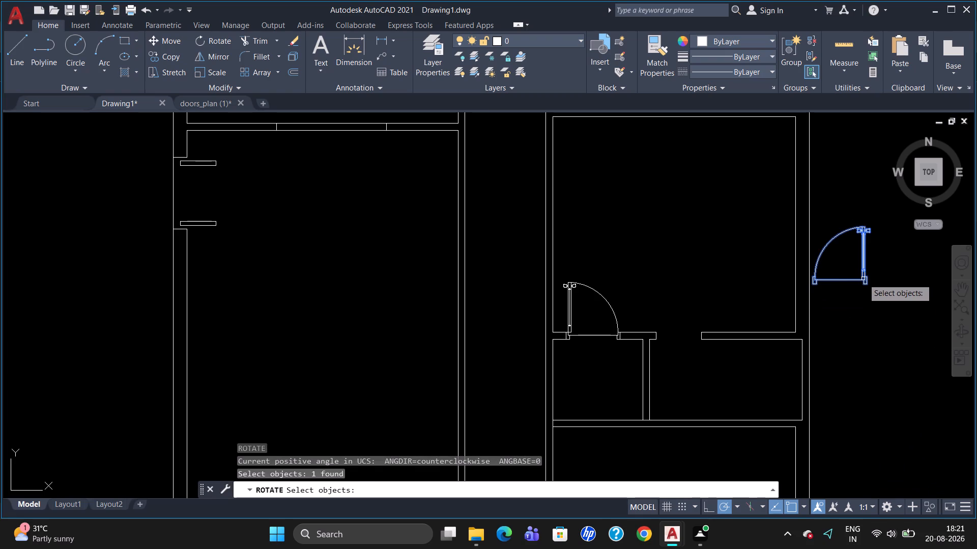
pyautogui.press('Return')
pyautogui.click(862, 225)
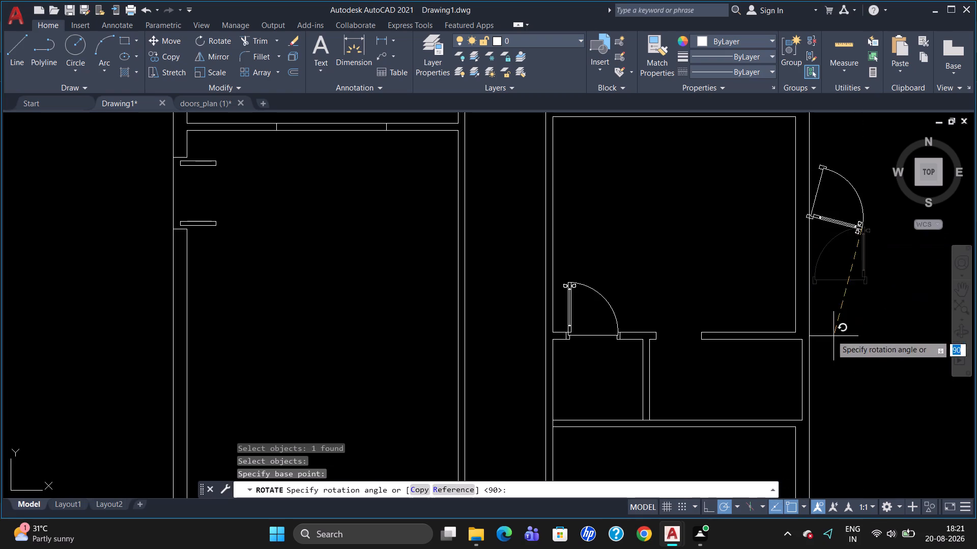
pyautogui.click(792, 230)
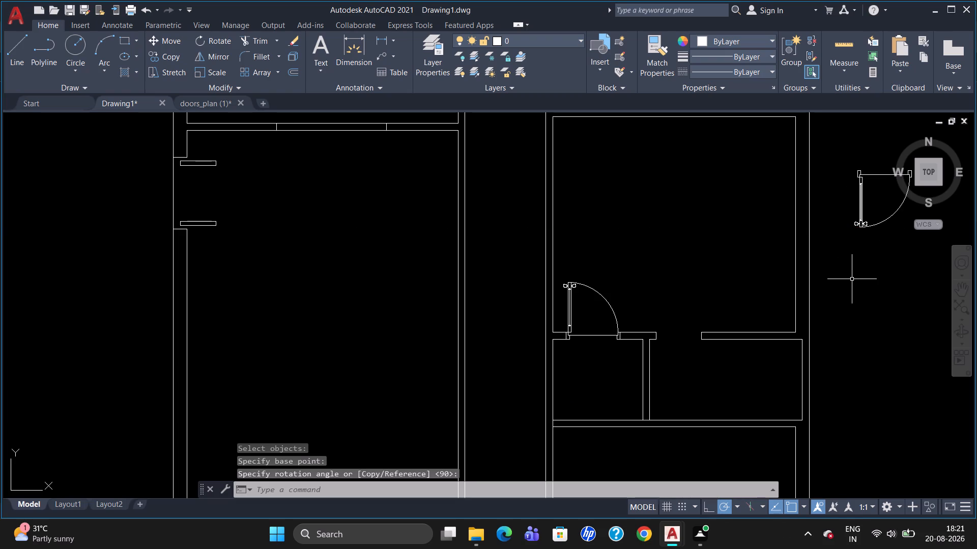
# Move the rotated door block by its west jamb into the empty cross-wall opening, with the leaf swinging south.
pyautogui.press('m')
pyautogui.press('Return')
pyautogui.click(860, 215)
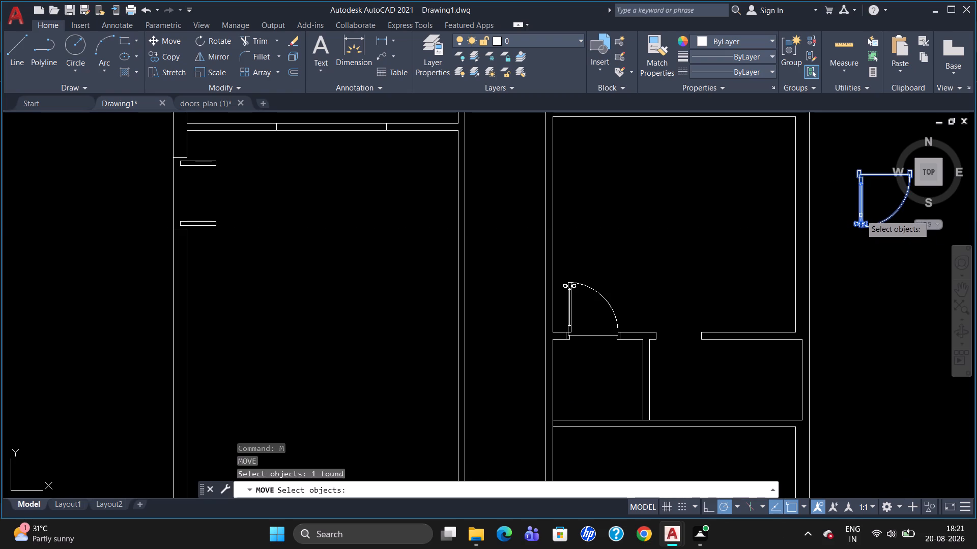
pyautogui.press('Return')
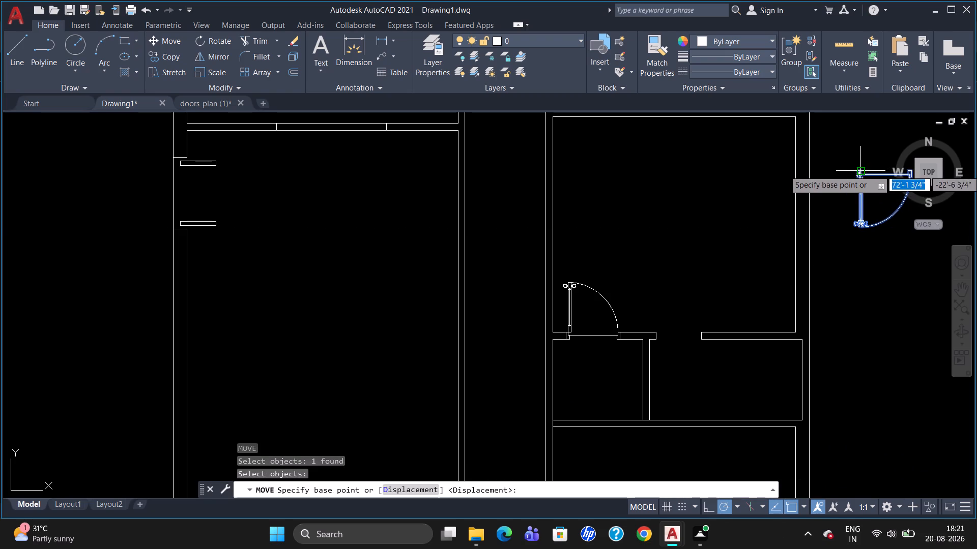
pyautogui.click(863, 169)
pyautogui.scroll(3, 632, 340)
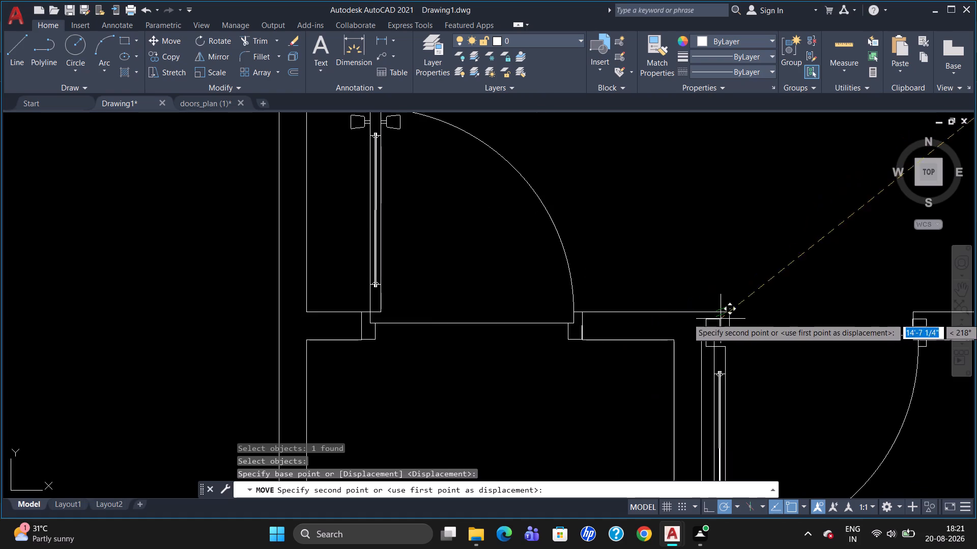
pyautogui.scroll(3, 736, 313)
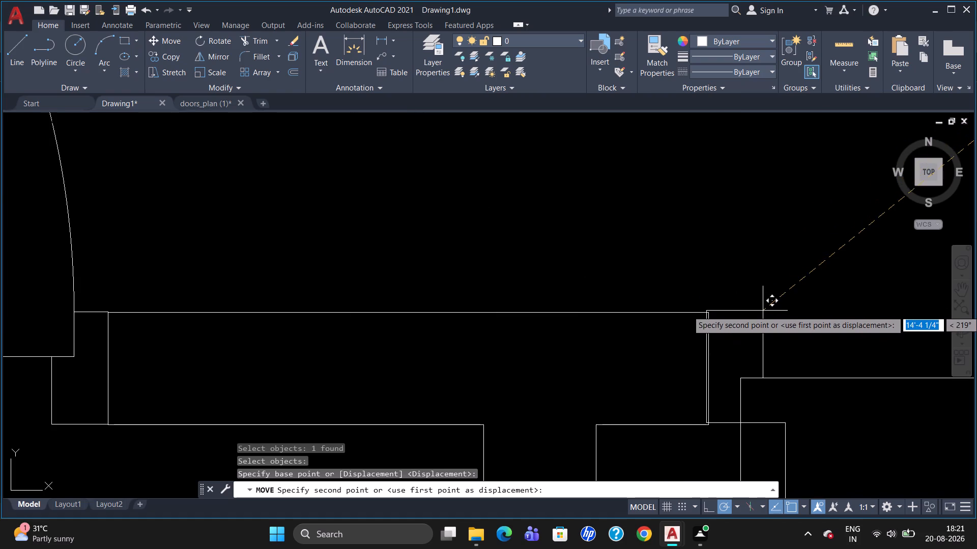
pyautogui.click(765, 311)
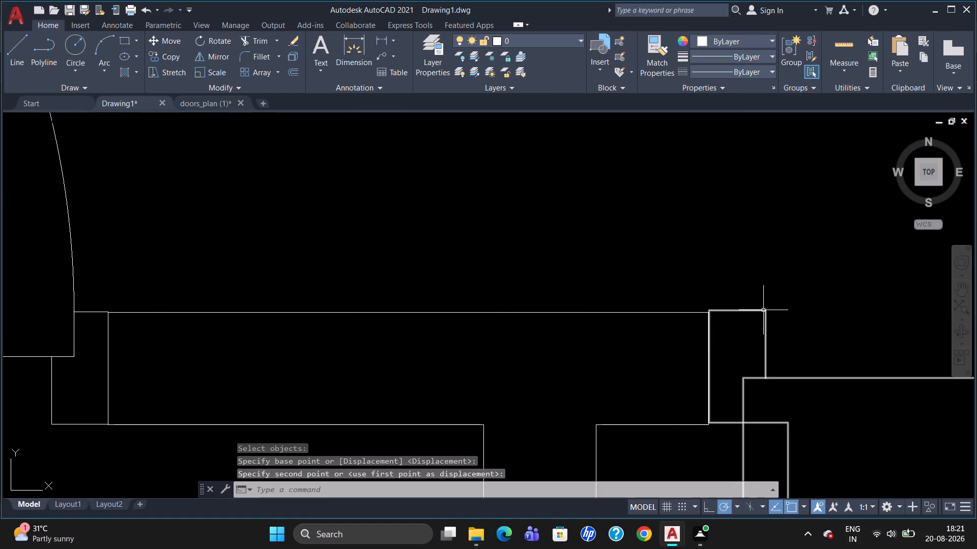
# Move the door block by its west jamb's upper corner towards the wall-end corner on the opening's west side.
pyautogui.scroll(-2, 764, 313)
pyautogui.scroll(-3, 868, 370)
pyautogui.scroll(4, 909, 394)
pyautogui.scroll(-5, 899, 402)
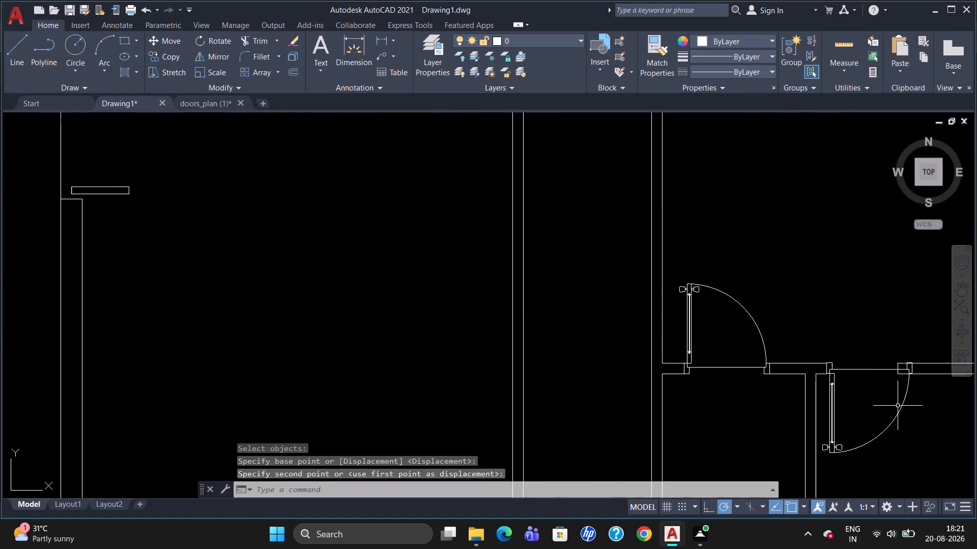
pyautogui.scroll(3, 924, 402)
pyautogui.scroll(-1, 856, 385)
pyautogui.click(748, 359)
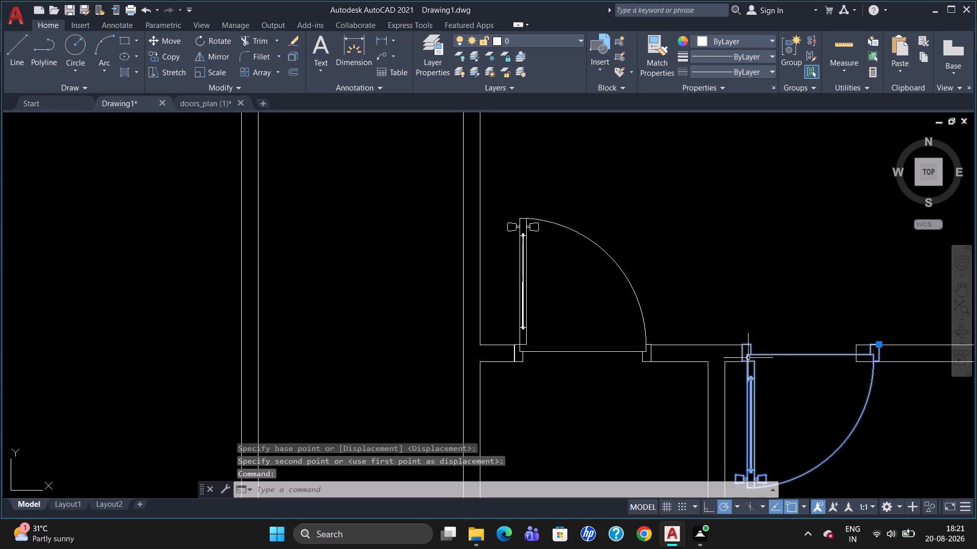
pyautogui.press('m')
pyautogui.press('Return')
pyautogui.scroll(2, 750, 322)
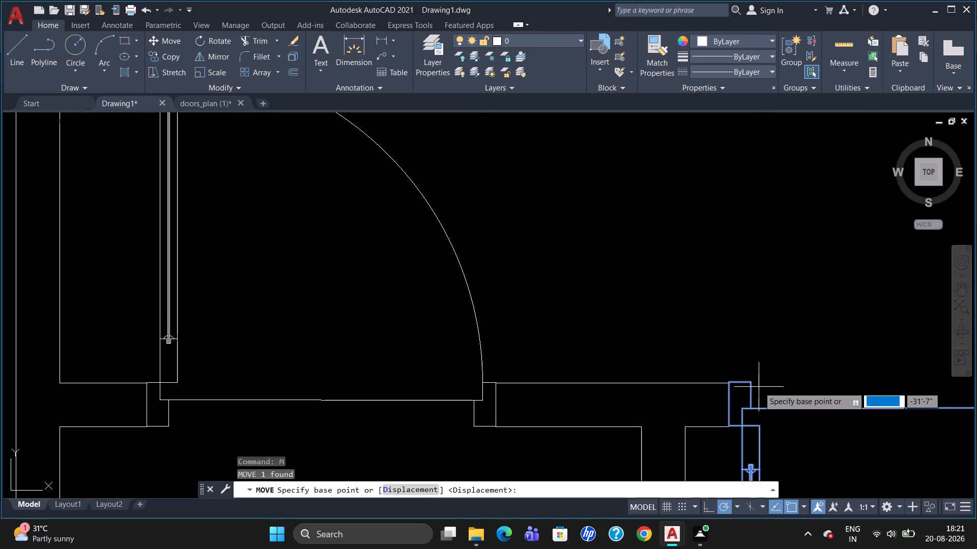
pyautogui.click(731, 383)
pyautogui.scroll(2, 733, 391)
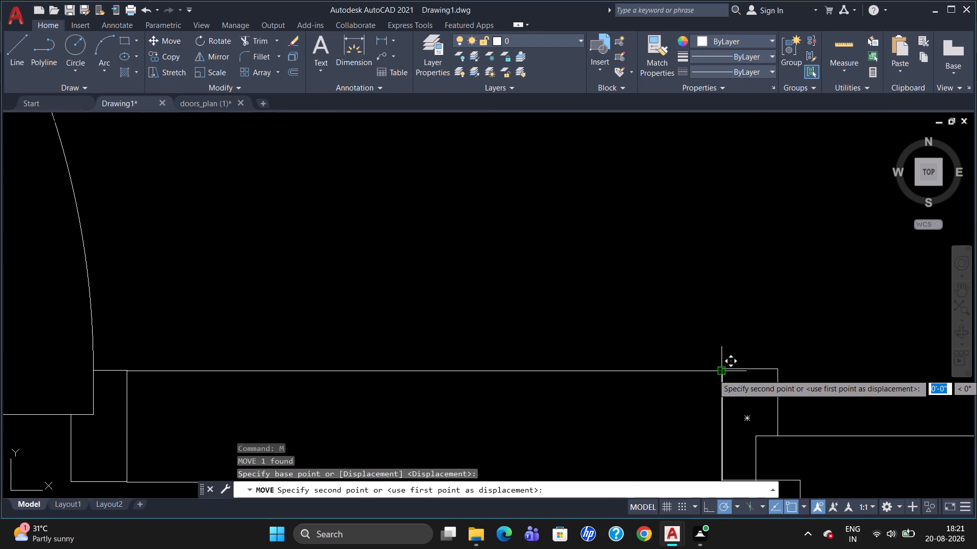
pyautogui.click(721, 374)
pyautogui.click(725, 367)
pyautogui.scroll(1, 751, 398)
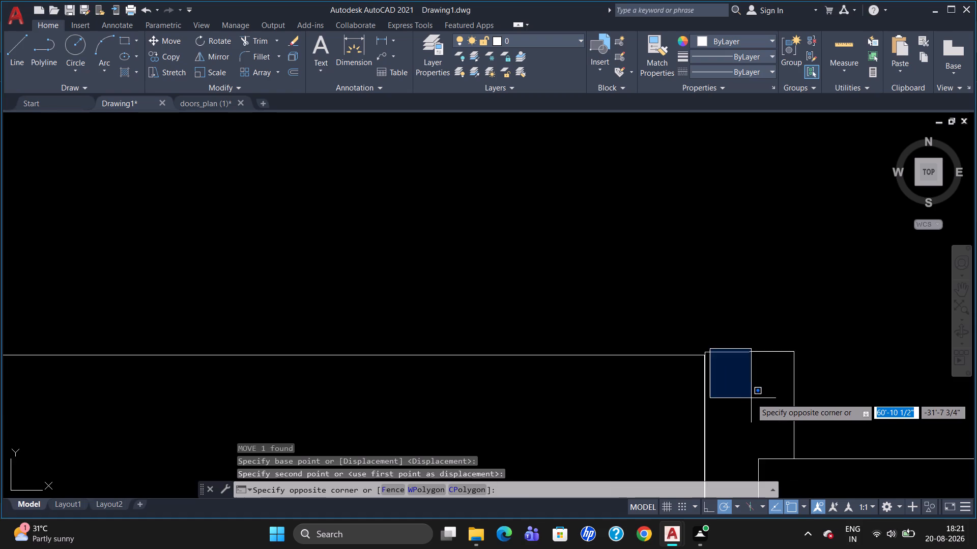
pyautogui.scroll(1, 751, 398)
pyautogui.press('Escape')
pyautogui.press(',')
pyautogui.press('BackSpace')
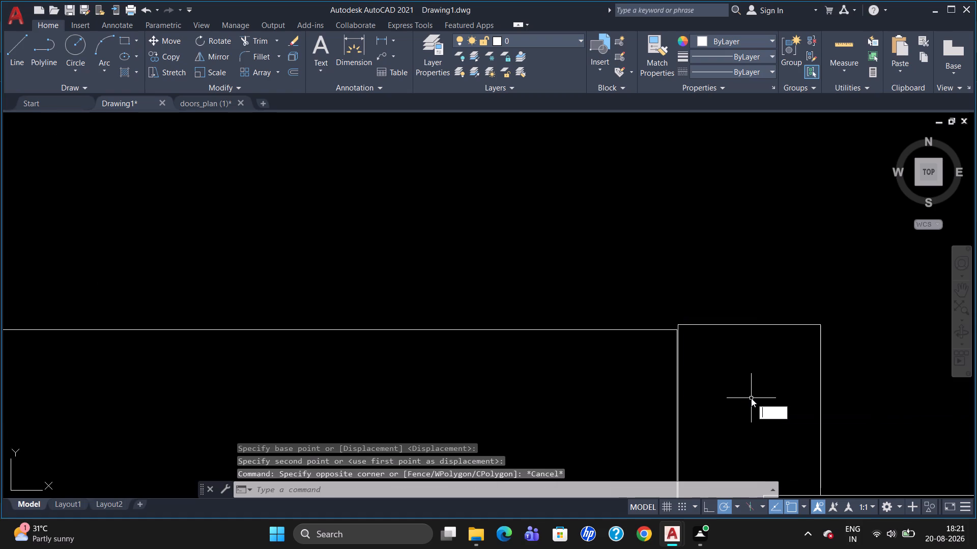
# Nudge the door block slightly south towards the cross wall's upper line.
pyautogui.press('m')
pyautogui.press('Return')
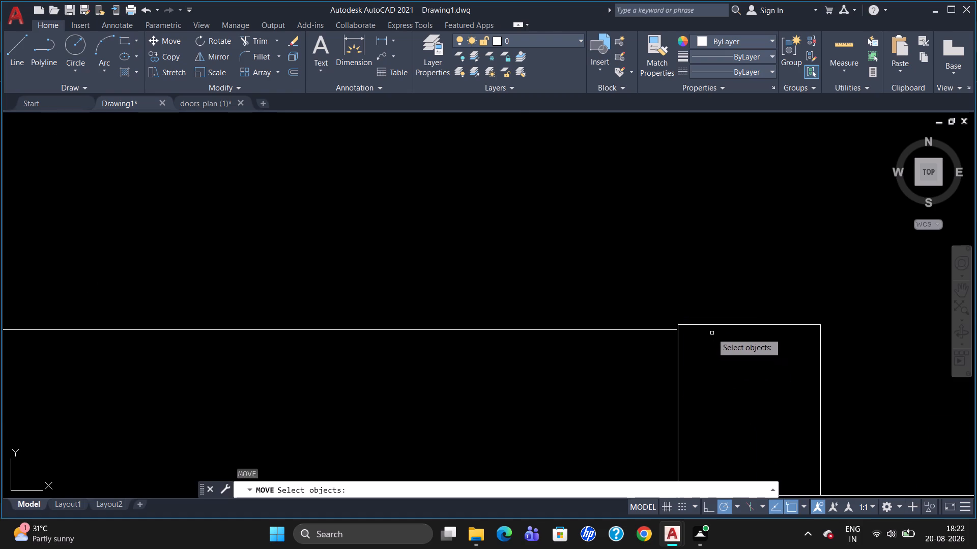
pyautogui.click(711, 325)
pyautogui.press('Return')
pyautogui.click(676, 320)
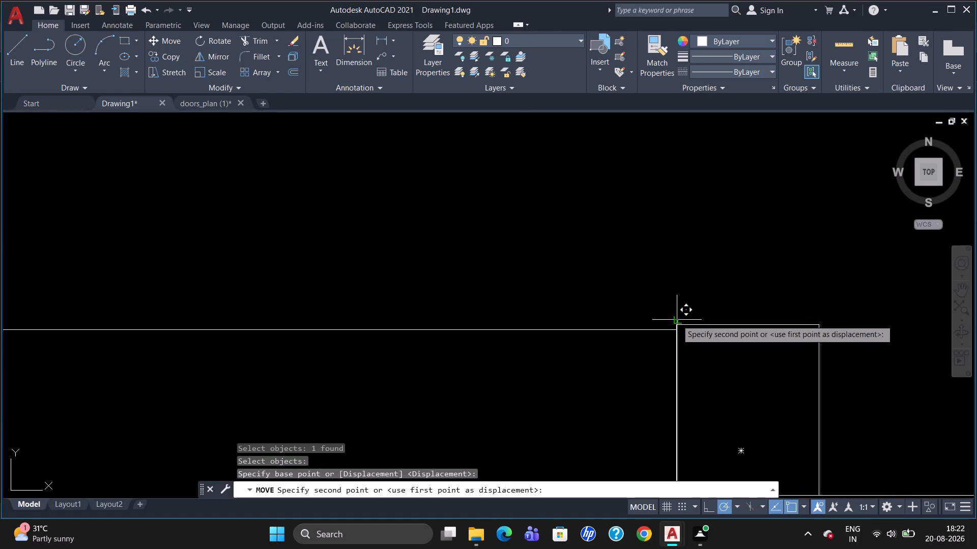
pyautogui.click(679, 328)
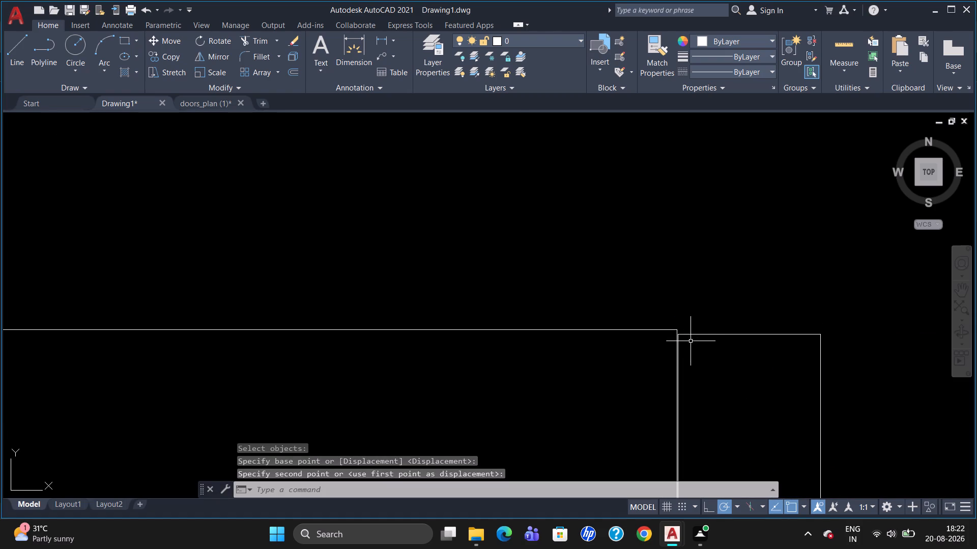
# Move the door block so its west jamb's upper corner meets the upper corner of the wall end exactly.
pyautogui.click(683, 336)
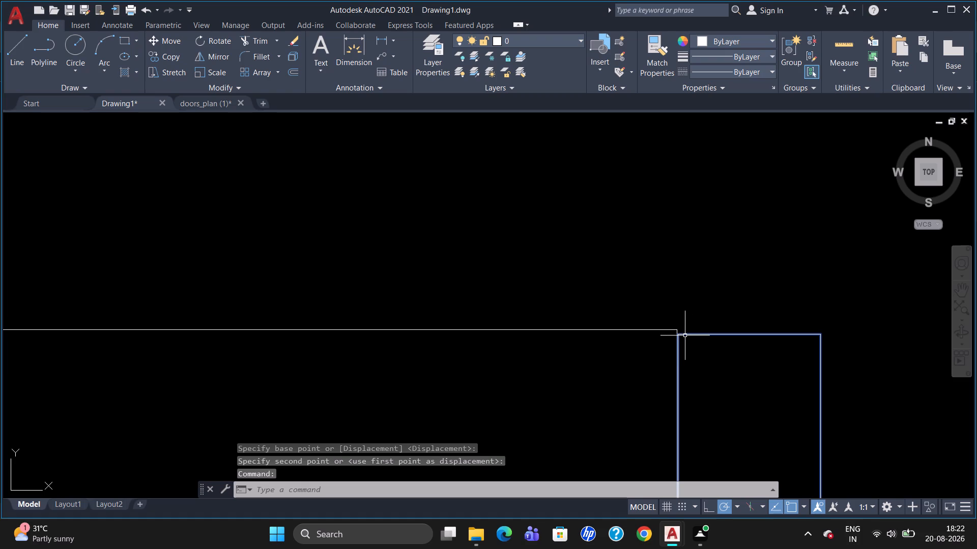
pyautogui.press('m')
pyautogui.press('Return')
pyautogui.scroll(2, 685, 335)
pyautogui.click(668, 338)
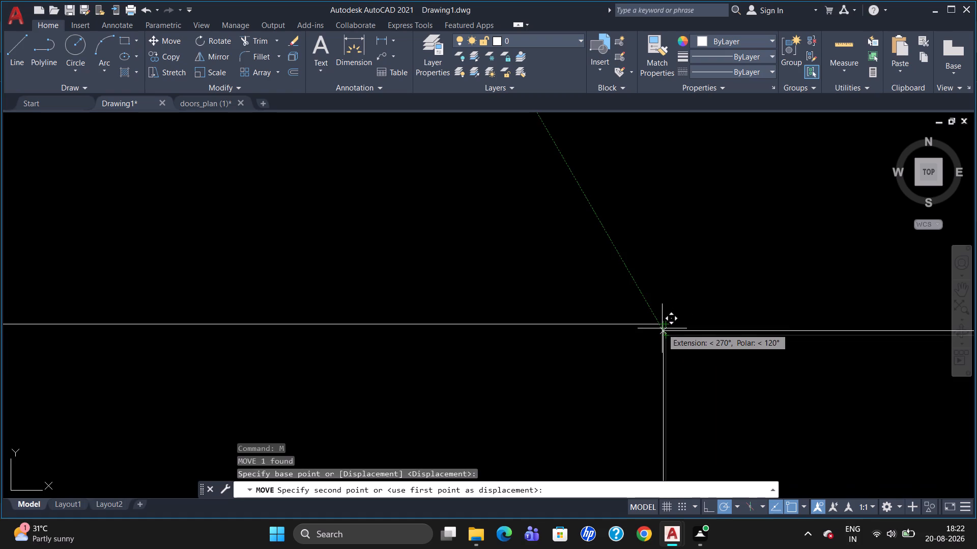
pyautogui.scroll(3, 662, 328)
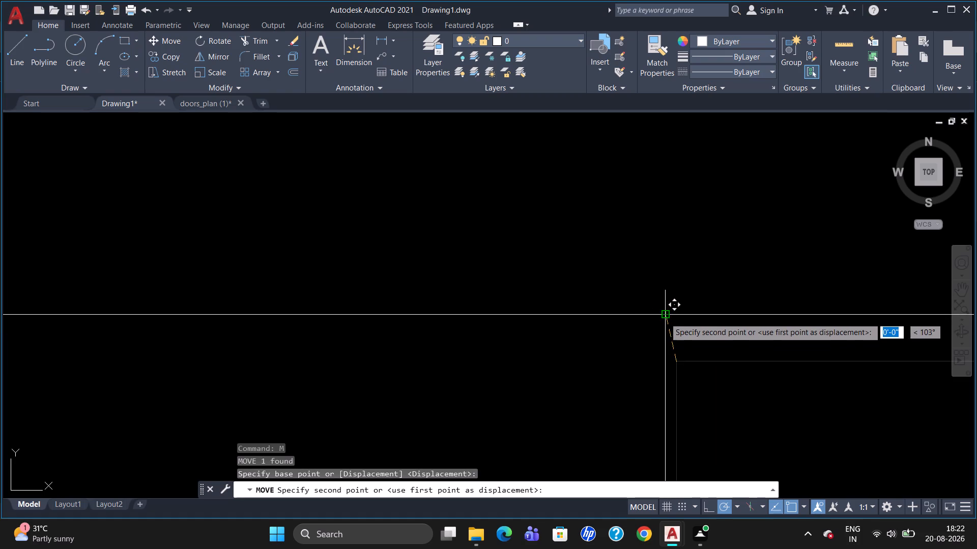
pyautogui.click(665, 318)
# Examine how the repositioned door block fits the cross-wall opening beside the neighbouring door.
pyautogui.scroll(-4, 767, 353)
pyautogui.scroll(-3, 814, 345)
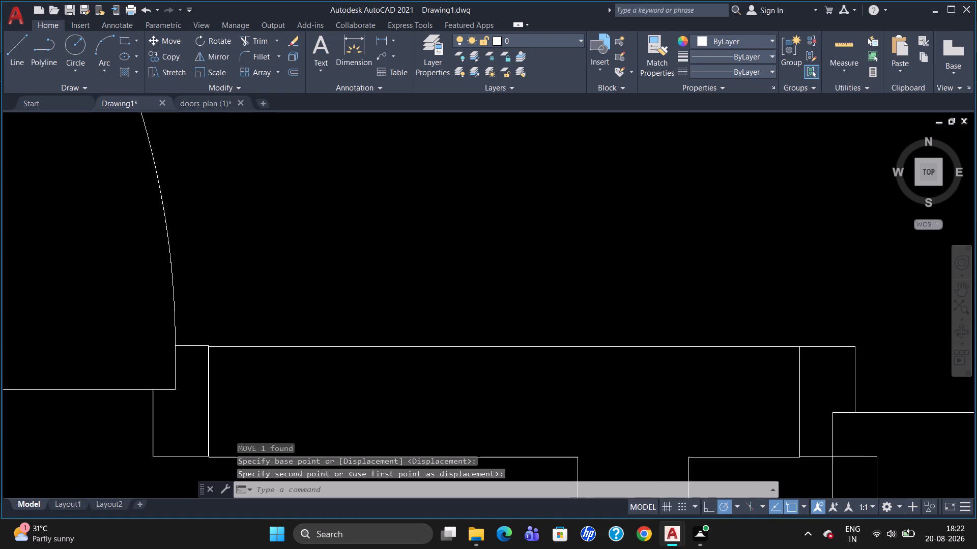
pyautogui.scroll(-2, 816, 350)
pyautogui.scroll(-4, 836, 401)
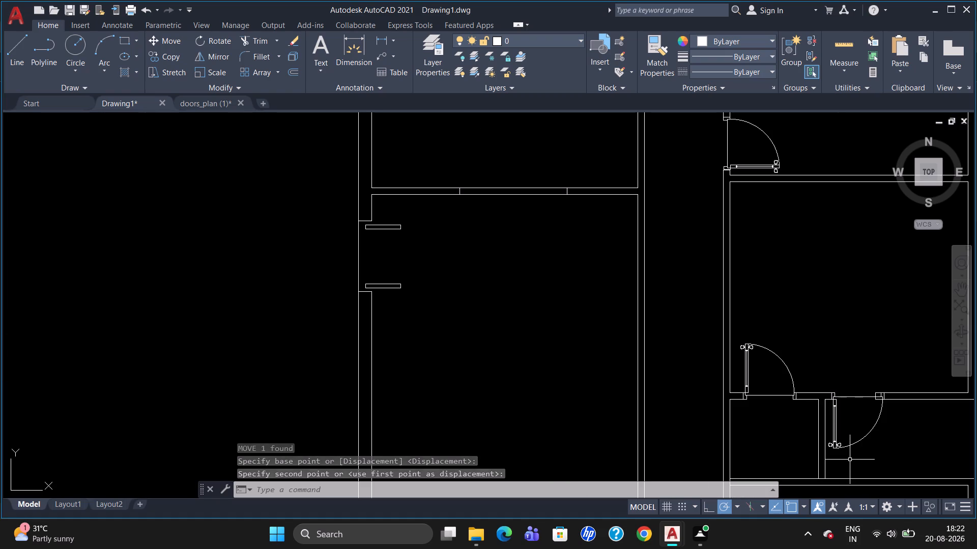
pyautogui.scroll(1, 905, 438)
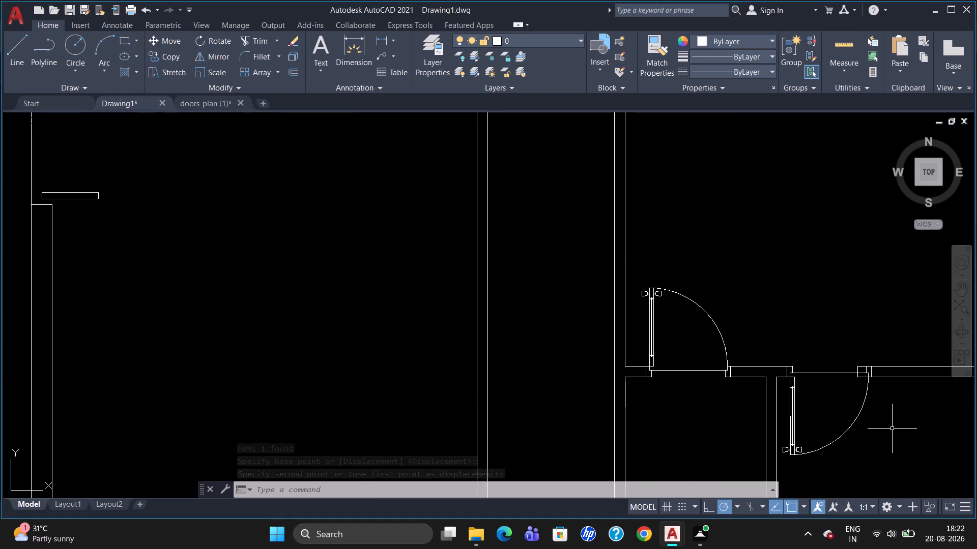
pyautogui.scroll(2, 794, 387)
pyautogui.click(775, 349)
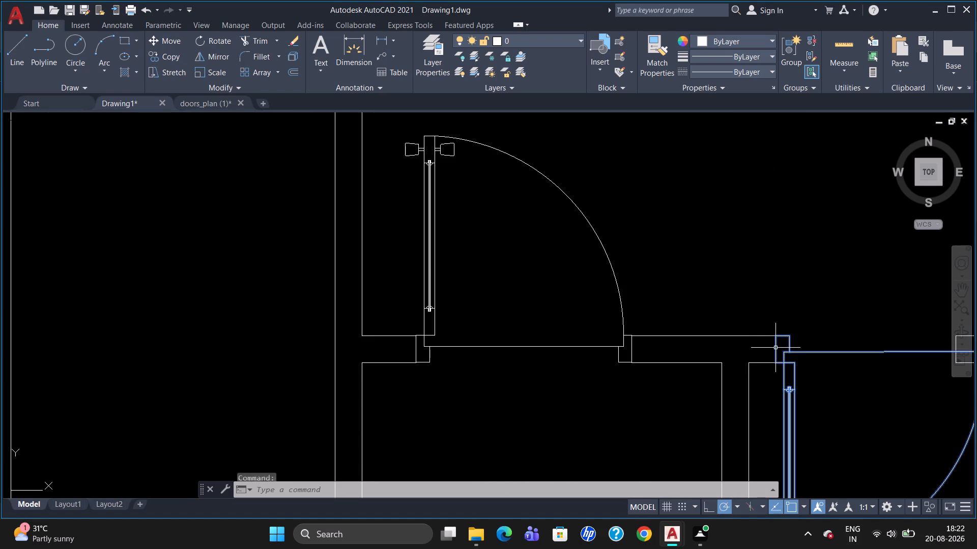
pyautogui.scroll(-2, 826, 375)
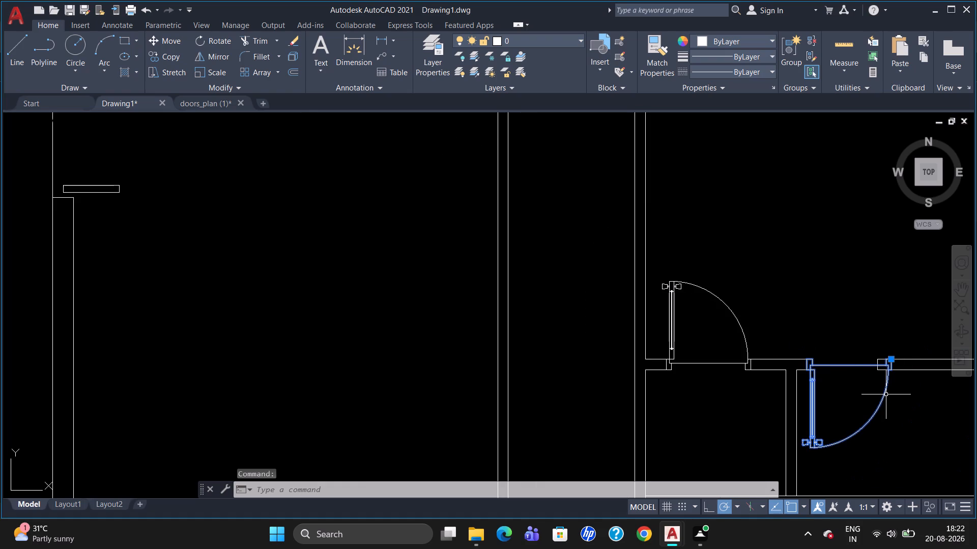
pyautogui.press('Escape')
# Trim the lower cross wall's upper line where the short partition between the two small rooms meets it.
pyautogui.scroll(-3, 883, 392)
pyautogui.scroll(2, 888, 432)
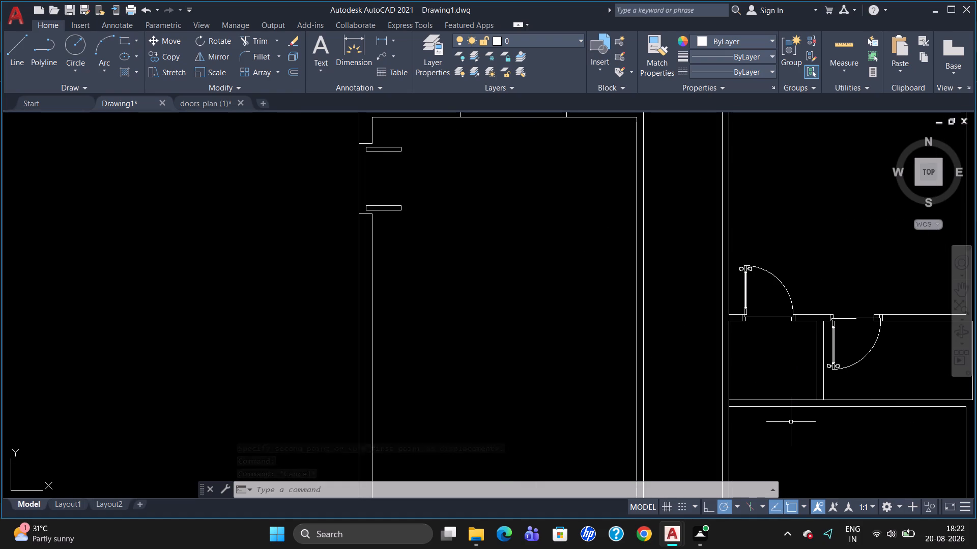
pyautogui.write('tr')
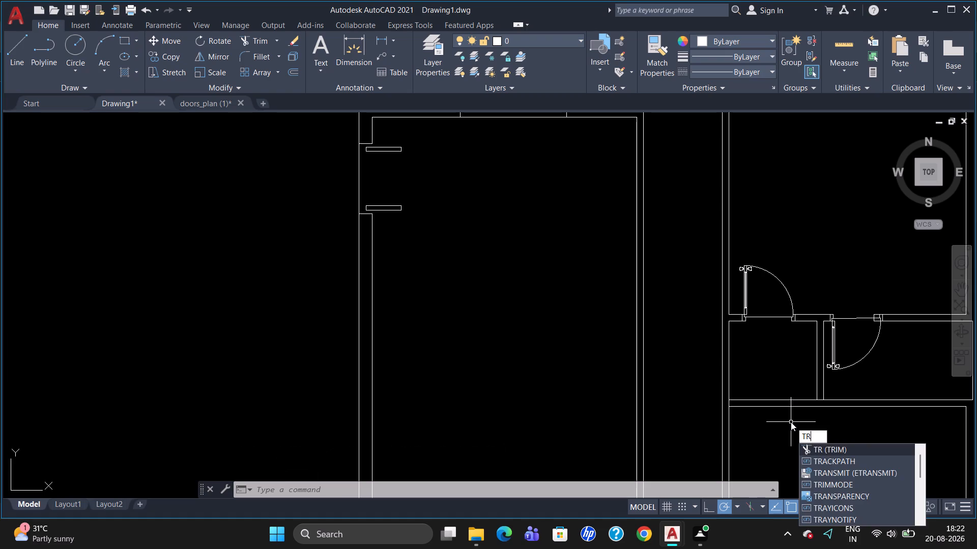
pyautogui.press('Return')
pyautogui.press('Return')
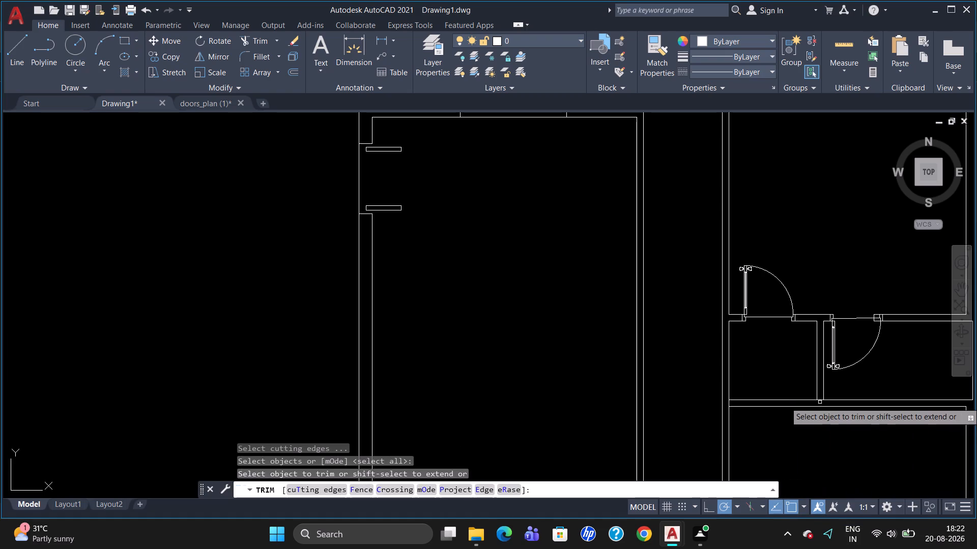
pyautogui.click(820, 396)
pyautogui.click(820, 402)
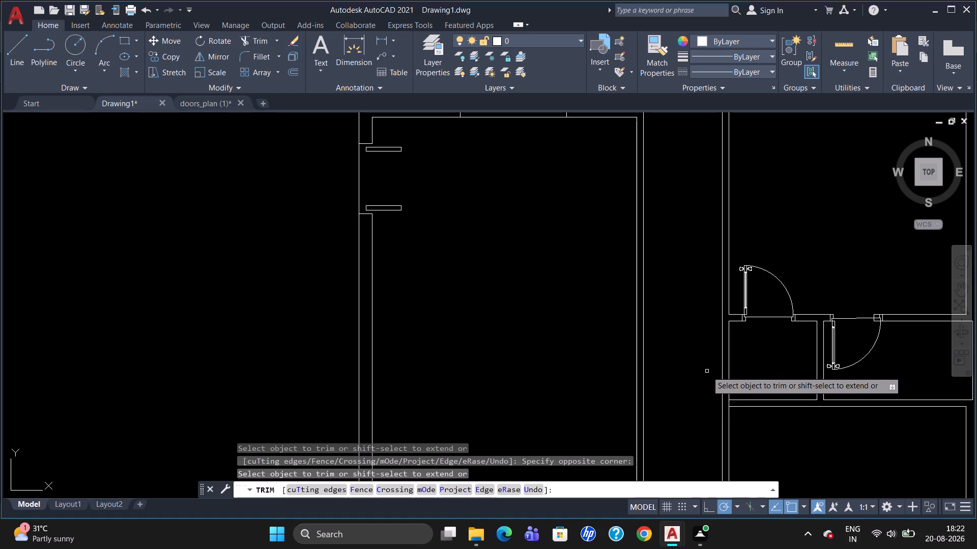
pyautogui.press('Escape')
# Draw a line across the east rooms' west wall, continuing the lower line of the cross wall containing the doors.
pyautogui.press('l')
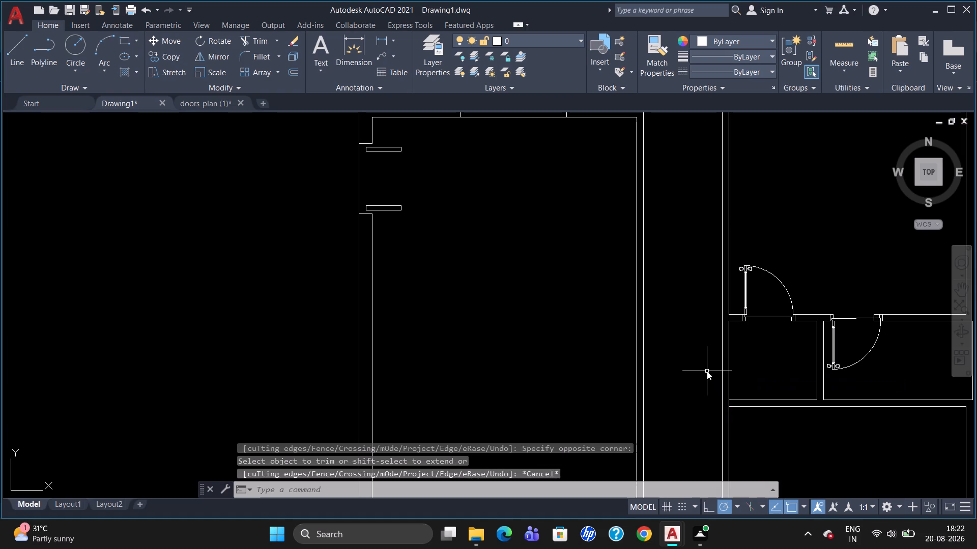
pyautogui.press('Return')
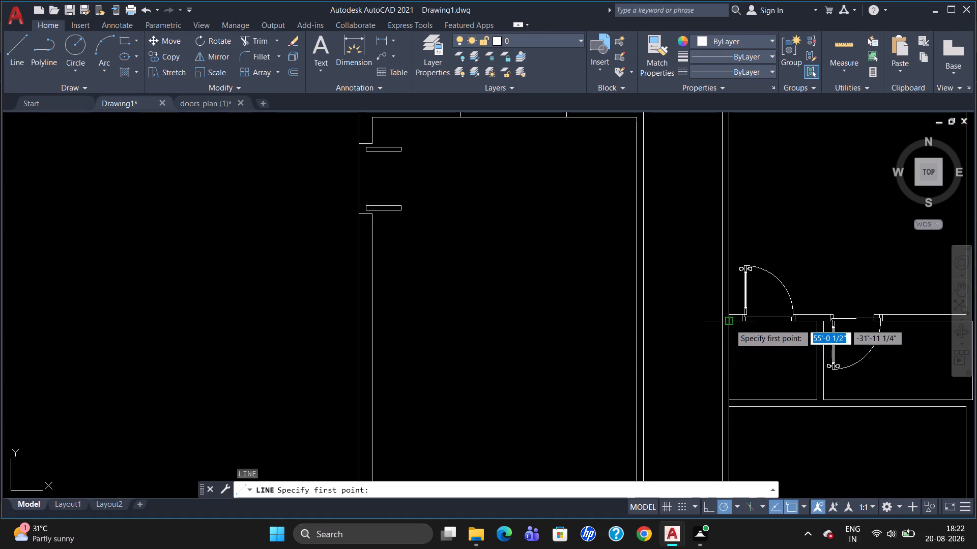
pyautogui.click(730, 324)
pyautogui.click(723, 321)
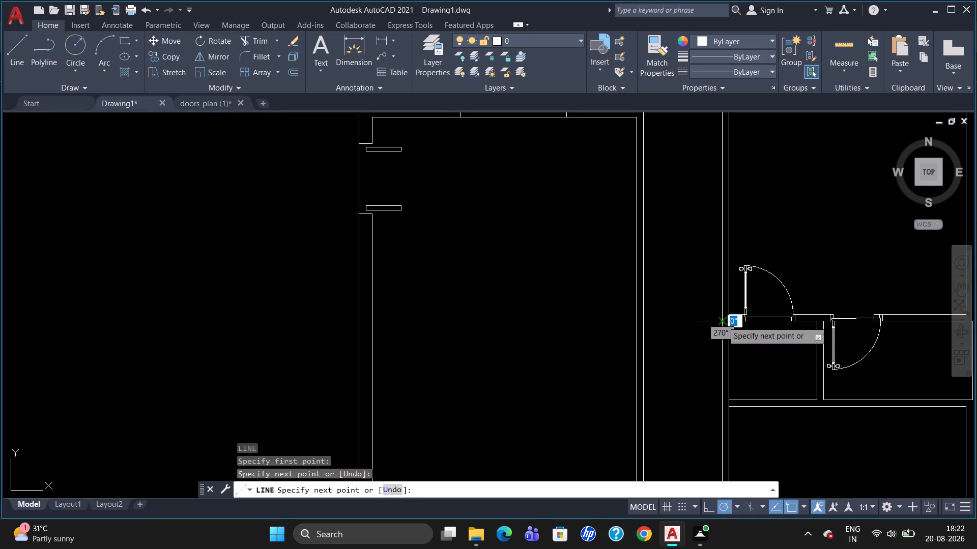
pyautogui.press('Escape')
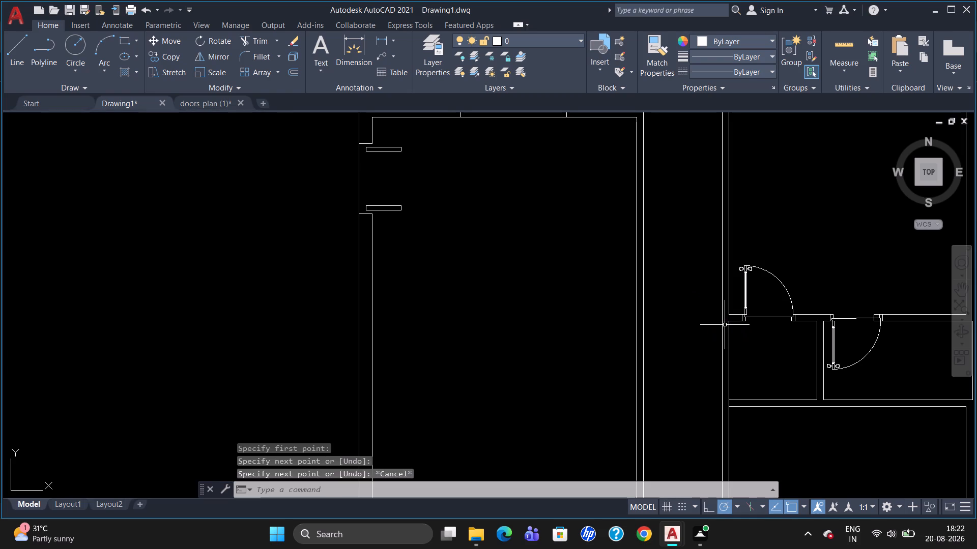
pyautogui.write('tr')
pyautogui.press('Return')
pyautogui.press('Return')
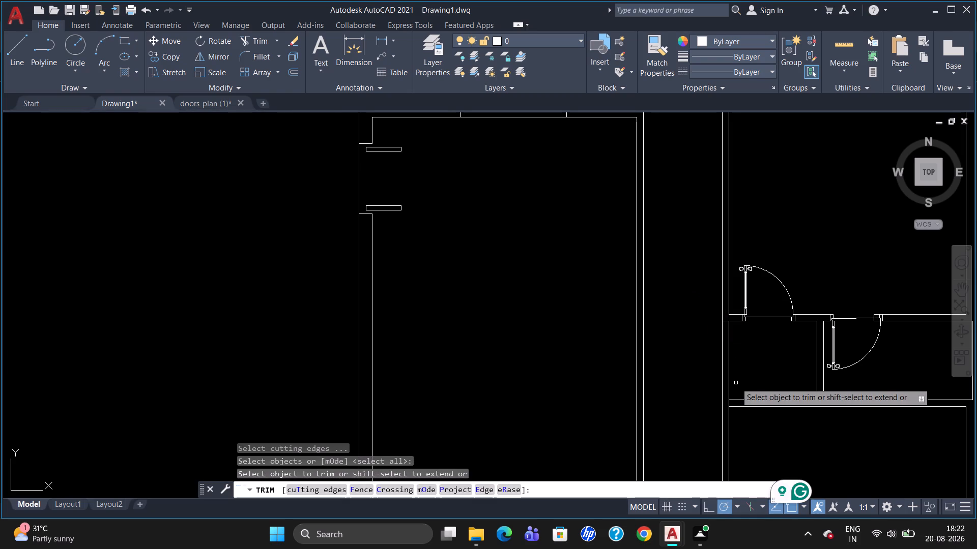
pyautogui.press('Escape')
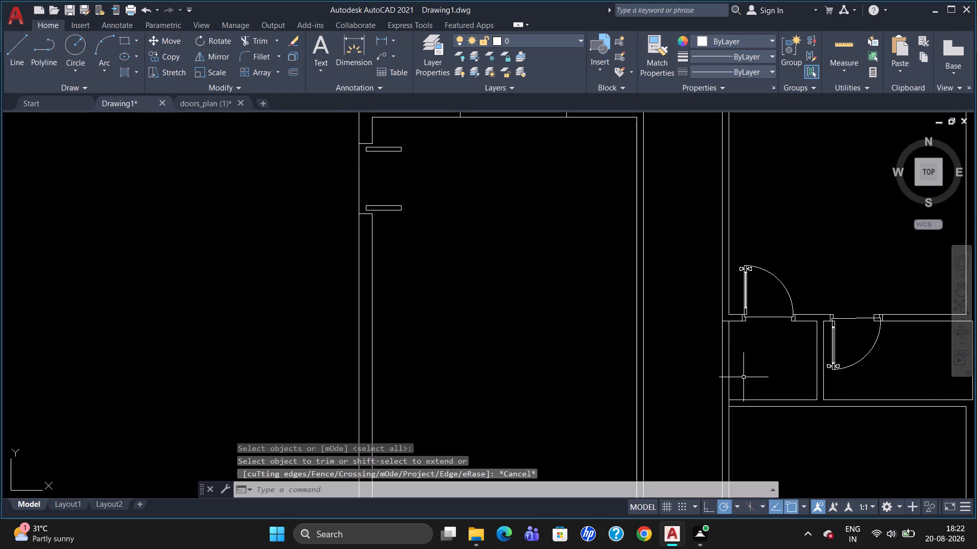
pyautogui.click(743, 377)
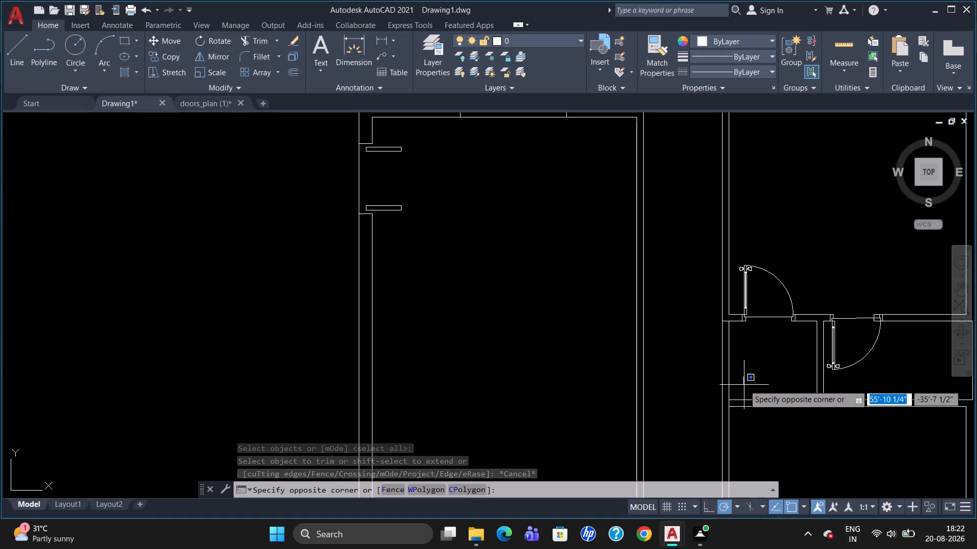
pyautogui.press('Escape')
# Draw a line across the same west wall, extending the small room's bottom wall line to the outer face.
pyautogui.press('l')
pyautogui.press('Return')
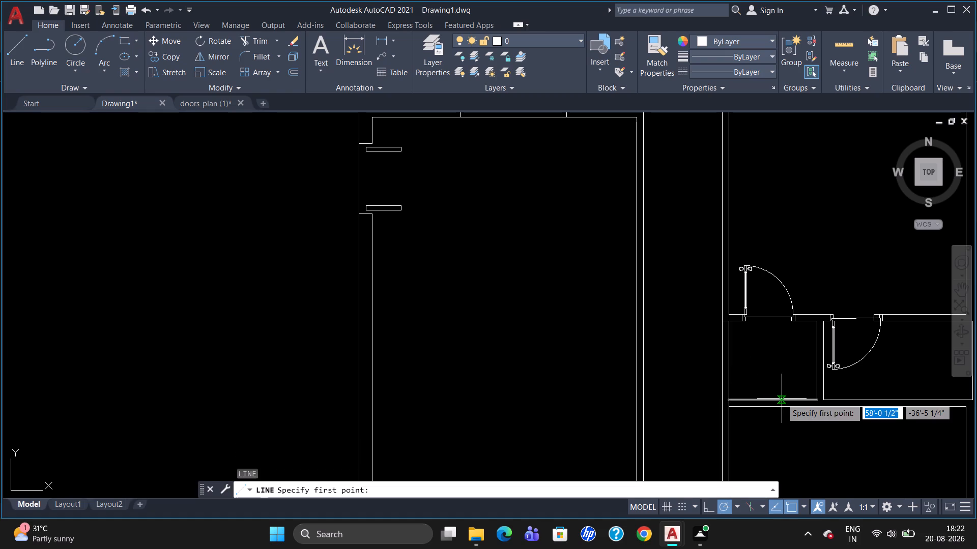
pyautogui.click(730, 395)
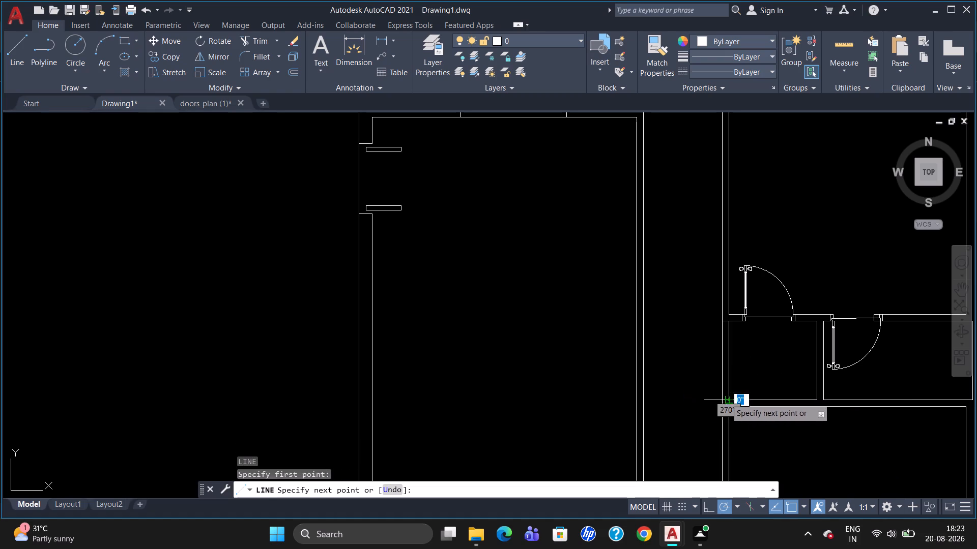
pyautogui.click(721, 399)
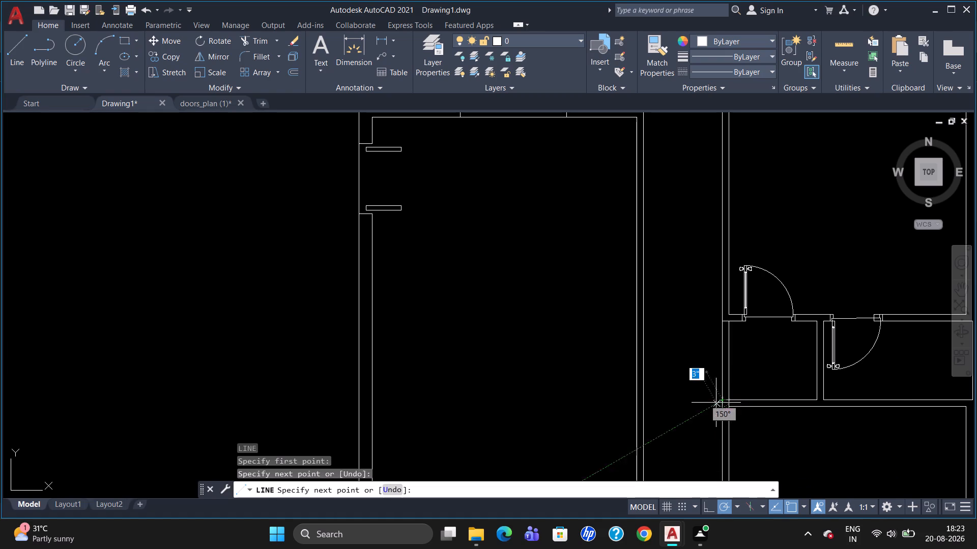
pyautogui.press('Escape')
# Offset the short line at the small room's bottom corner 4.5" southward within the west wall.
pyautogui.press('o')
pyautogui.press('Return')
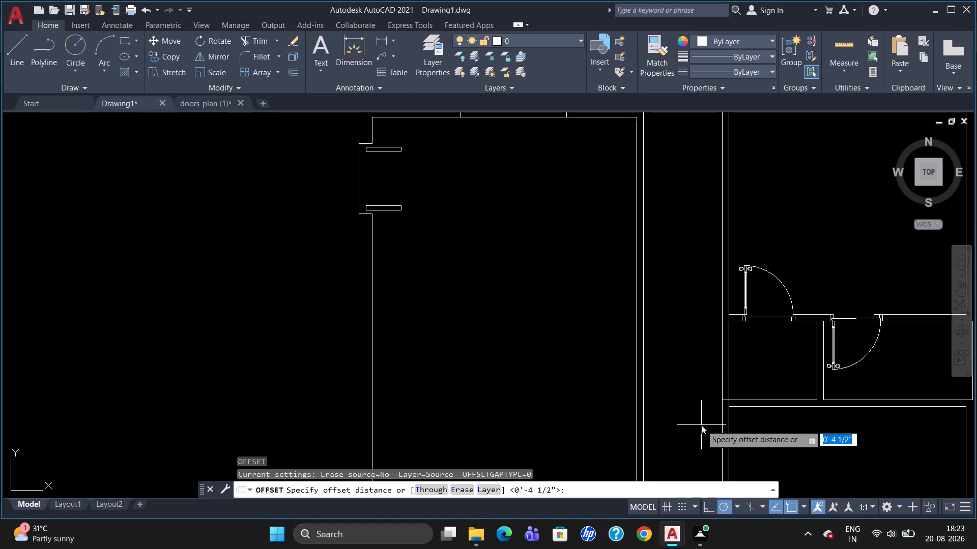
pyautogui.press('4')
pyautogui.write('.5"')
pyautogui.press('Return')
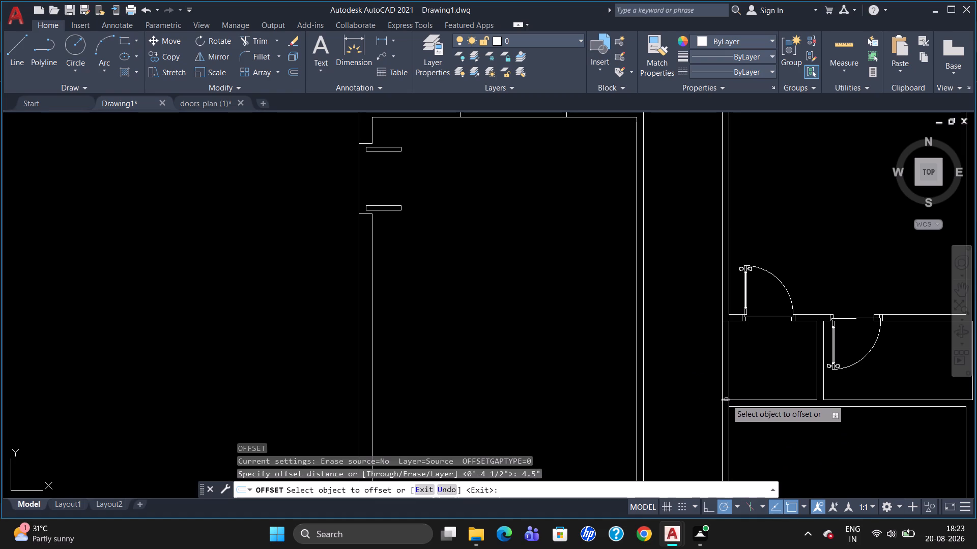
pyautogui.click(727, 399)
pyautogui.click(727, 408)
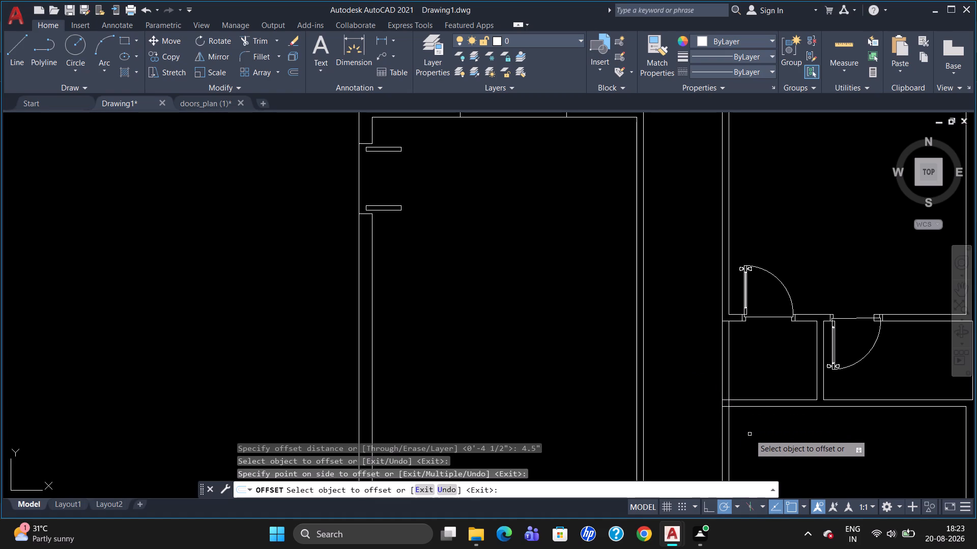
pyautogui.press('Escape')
# Trim both west wall lines between the two cross walls to open the small room onto the passage.
pyautogui.write('tr')
pyautogui.press('Return')
pyautogui.press('Return')
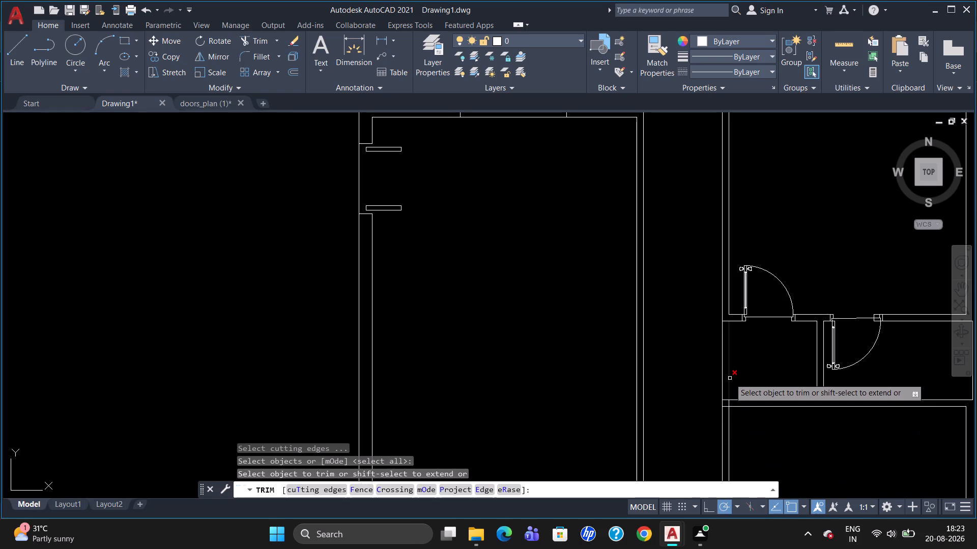
pyautogui.click(730, 377)
pyautogui.click(723, 375)
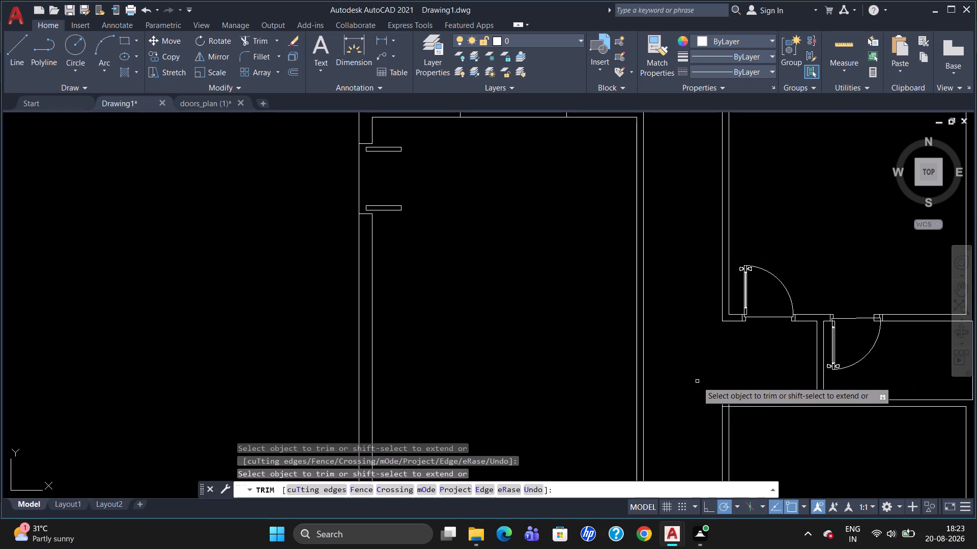
pyautogui.press('Escape')
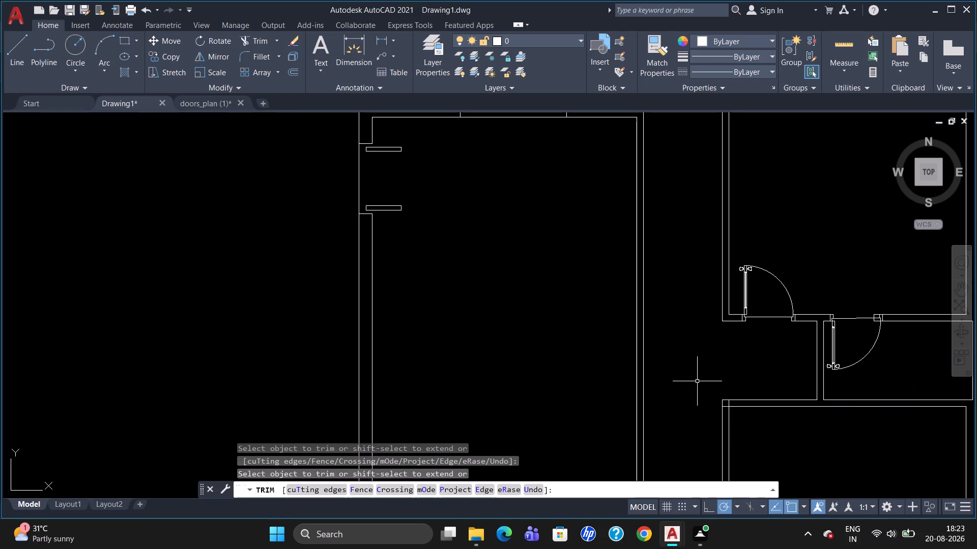
# Trim the west wall's inner line where it crosses the thickness of the lower cross wall.
pyautogui.write('tr')
pyautogui.press('Return')
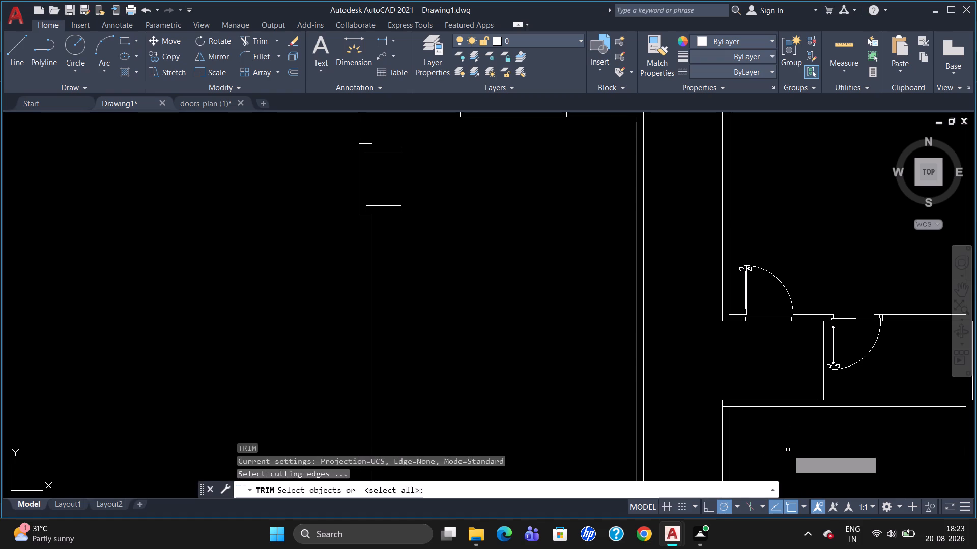
pyautogui.press('Return')
pyautogui.click(726, 405)
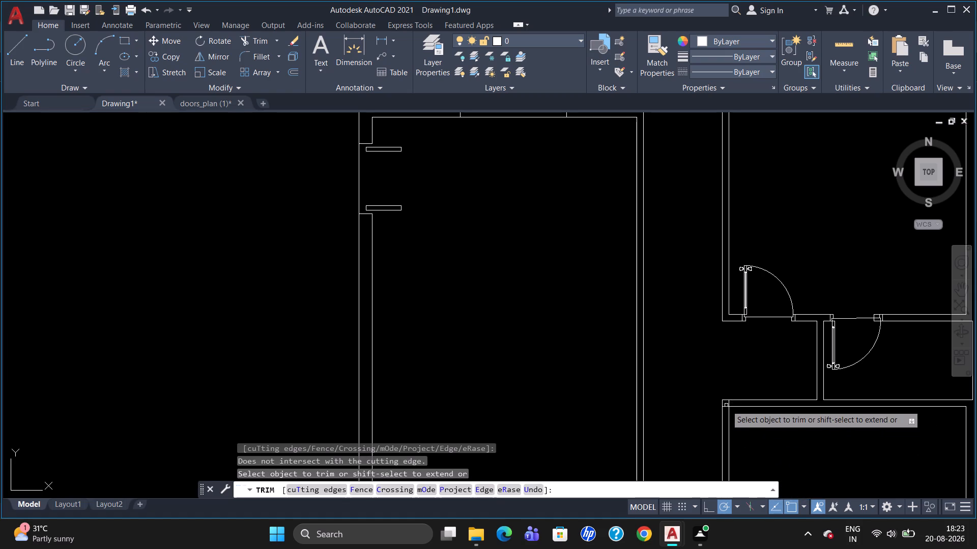
pyautogui.click(726, 408)
pyautogui.click(729, 404)
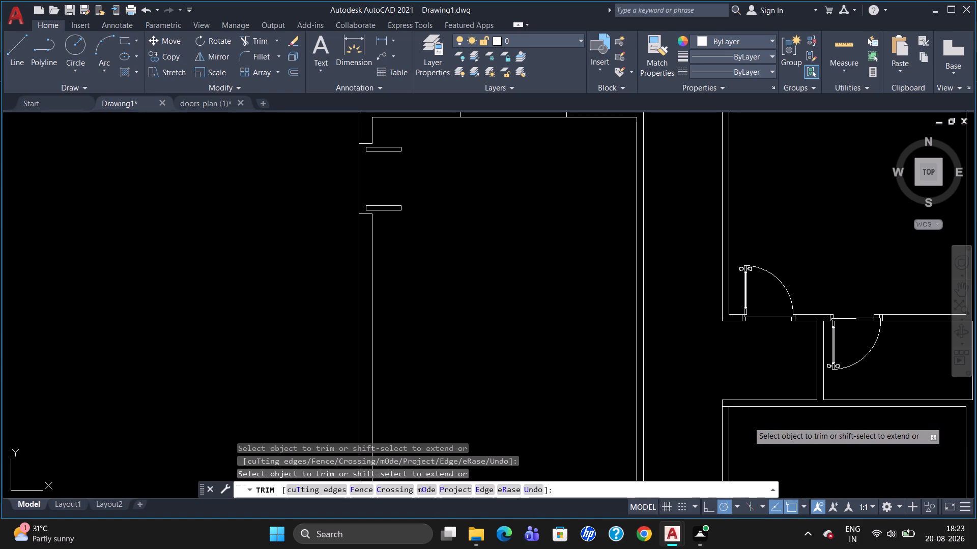
pyautogui.press('Escape')
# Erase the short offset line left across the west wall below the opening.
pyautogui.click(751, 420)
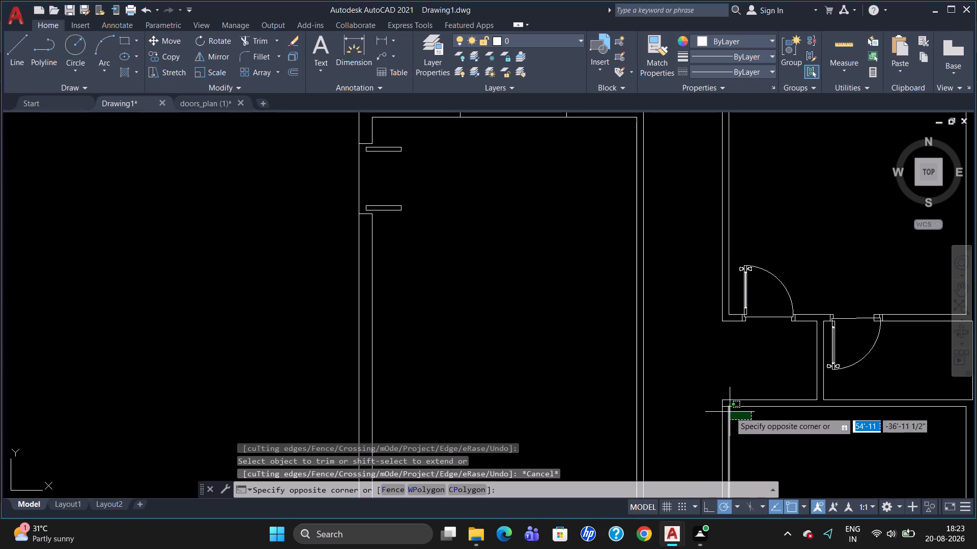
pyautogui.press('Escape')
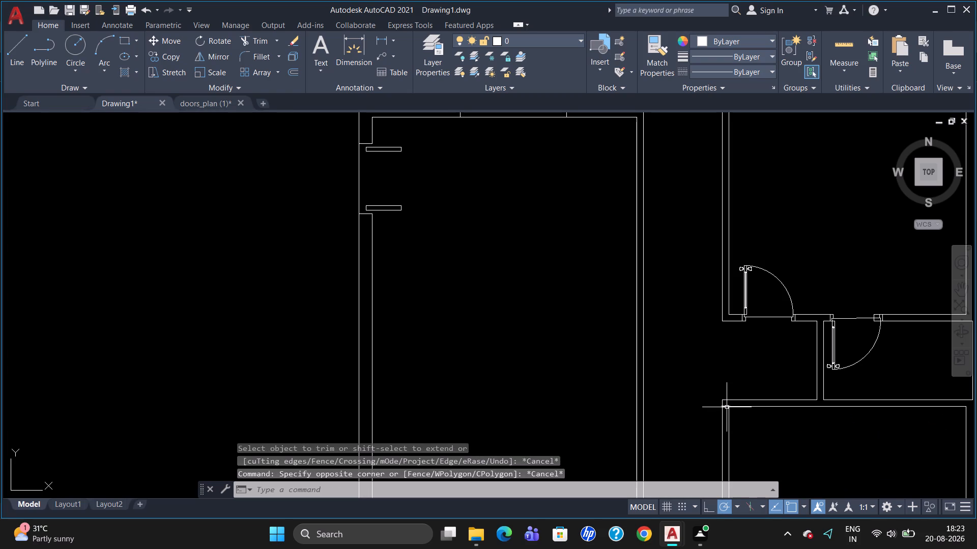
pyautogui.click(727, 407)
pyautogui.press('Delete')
# Examine the reworked wall corner and the adjoining southern rooms for remaining line clean-up.
pyautogui.scroll(-2, 785, 447)
pyautogui.scroll(5, 795, 459)
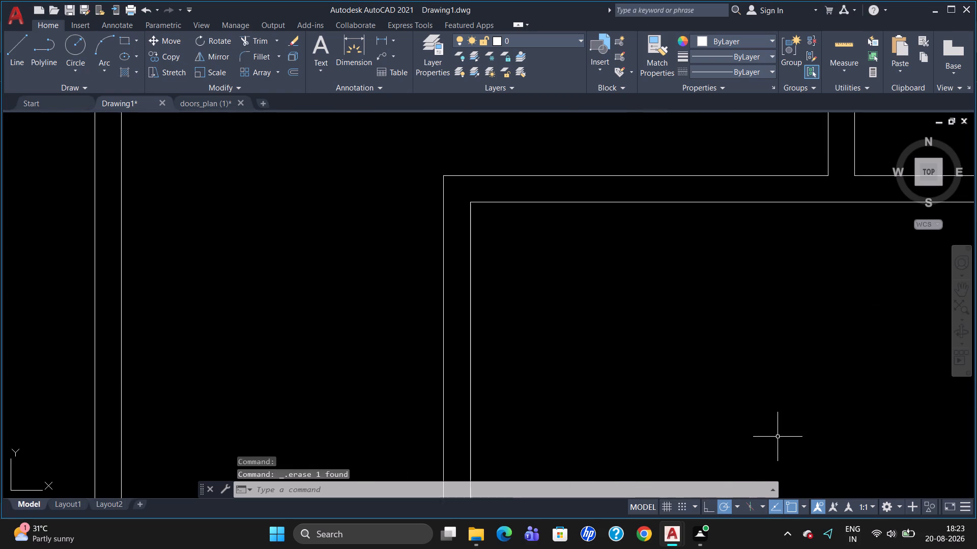
pyautogui.scroll(1, 775, 433)
pyautogui.scroll(-5, 758, 363)
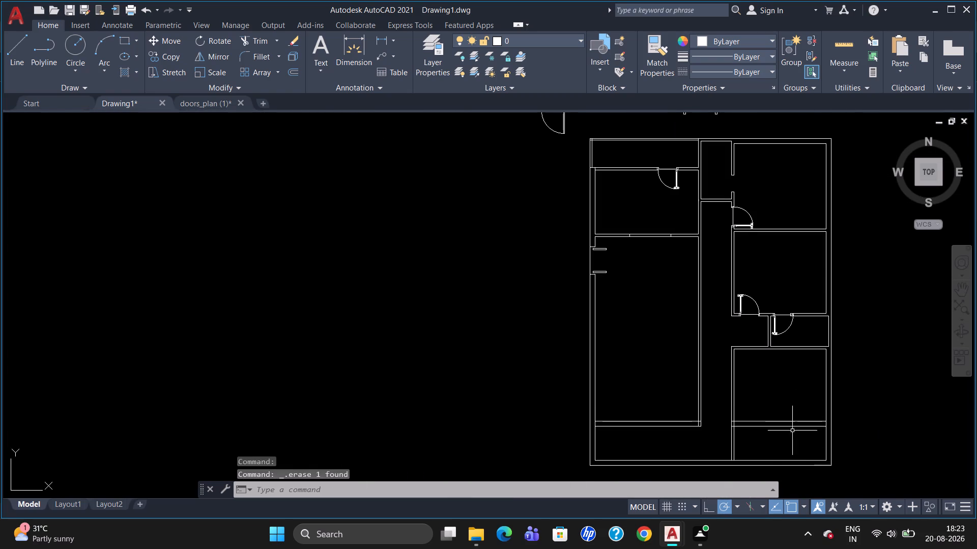
pyautogui.scroll(1, 765, 391)
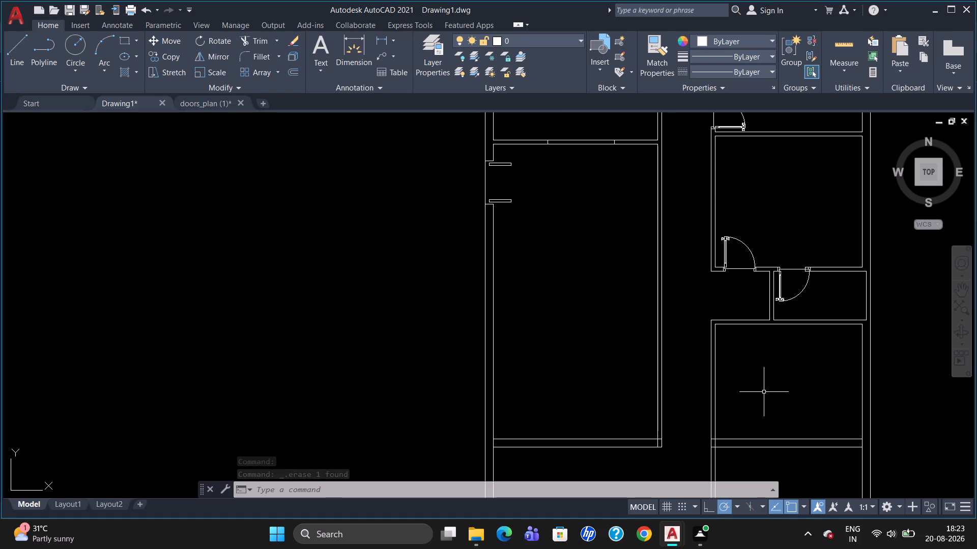
pyautogui.scroll(1, 774, 367)
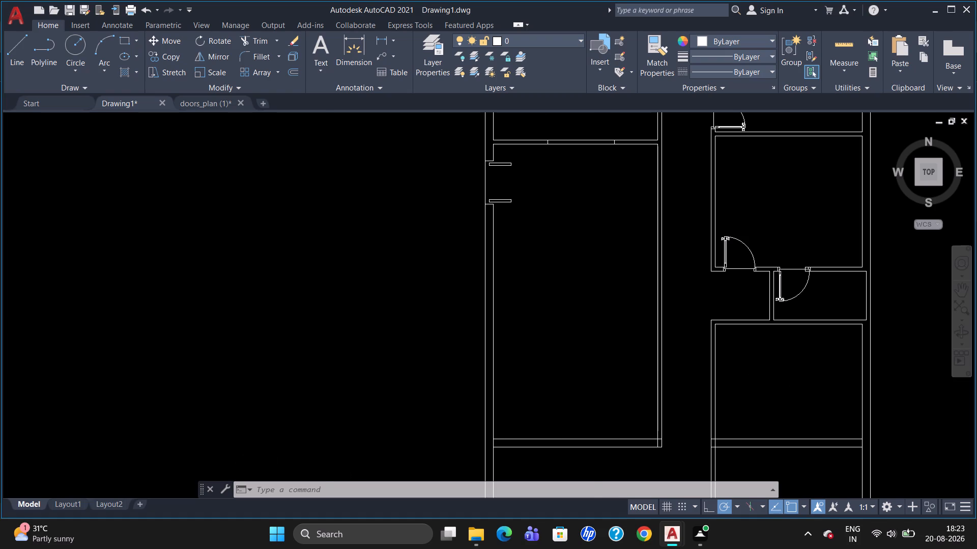
pyautogui.scroll(1, 773, 366)
pyautogui.scroll(-1, 735, 328)
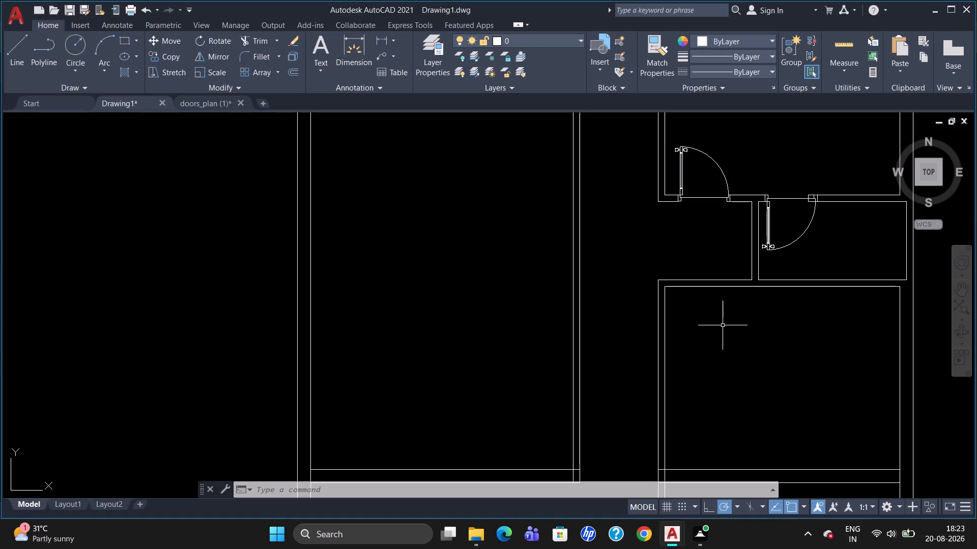
# Draw a jamb line across the lower cross wall, starting 9" east of its outer west corner.
pyautogui.press('l')
pyautogui.press('Return')
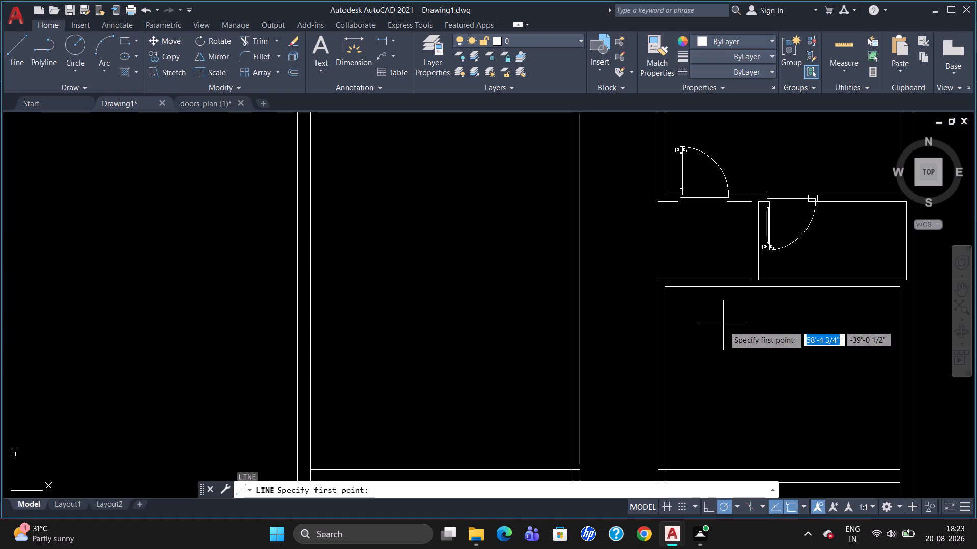
pyautogui.write('tk')
pyautogui.press('Return')
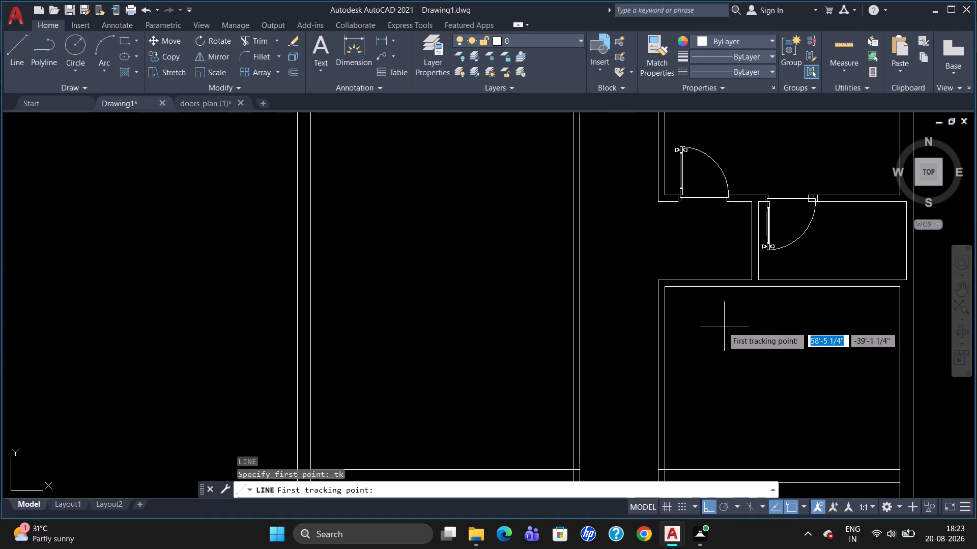
pyautogui.click(657, 280)
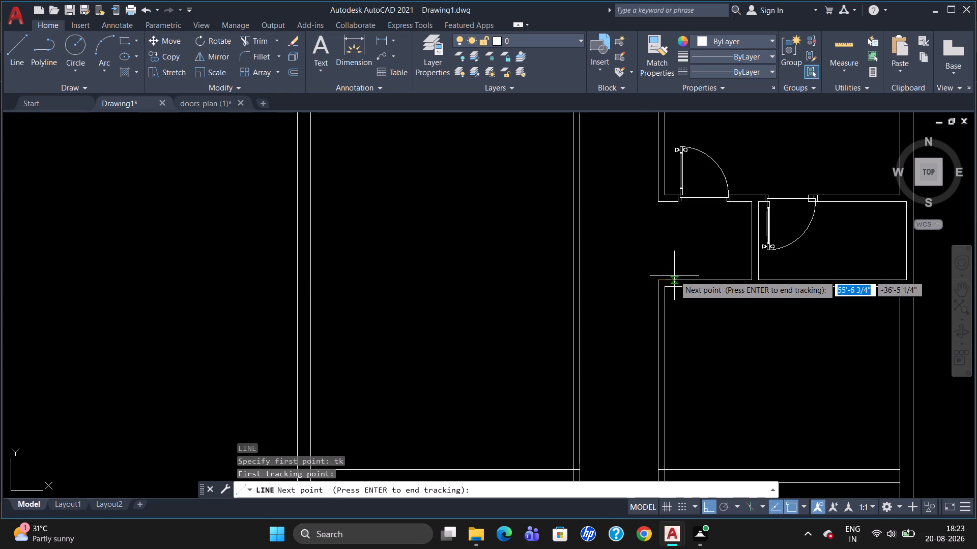
pyautogui.write('9"')
pyautogui.press('Return')
pyautogui.press('Return')
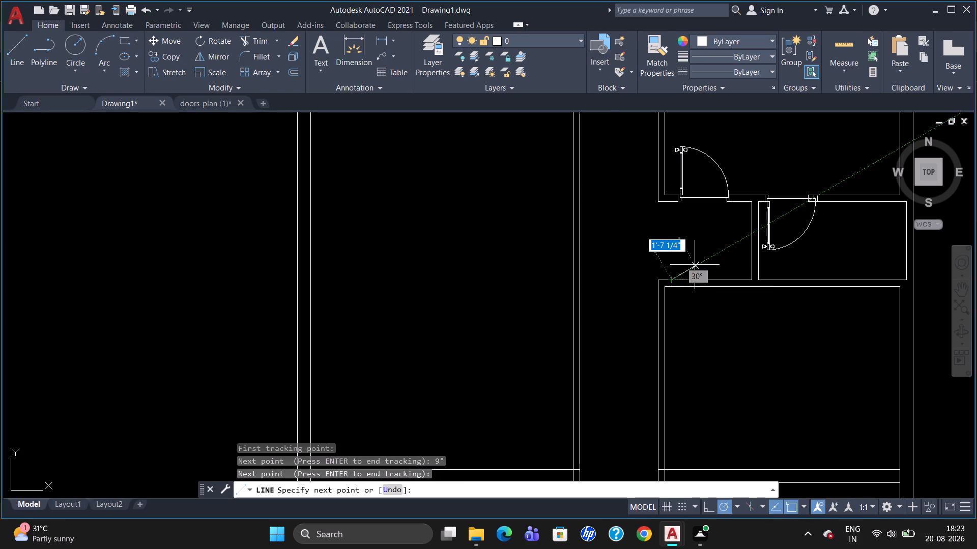
pyautogui.click(673, 285)
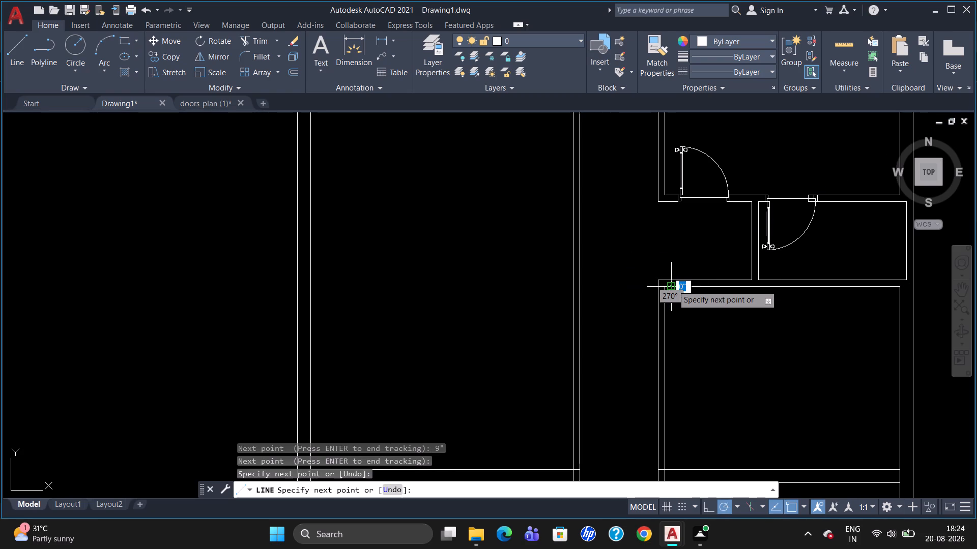
pyautogui.press('Escape')
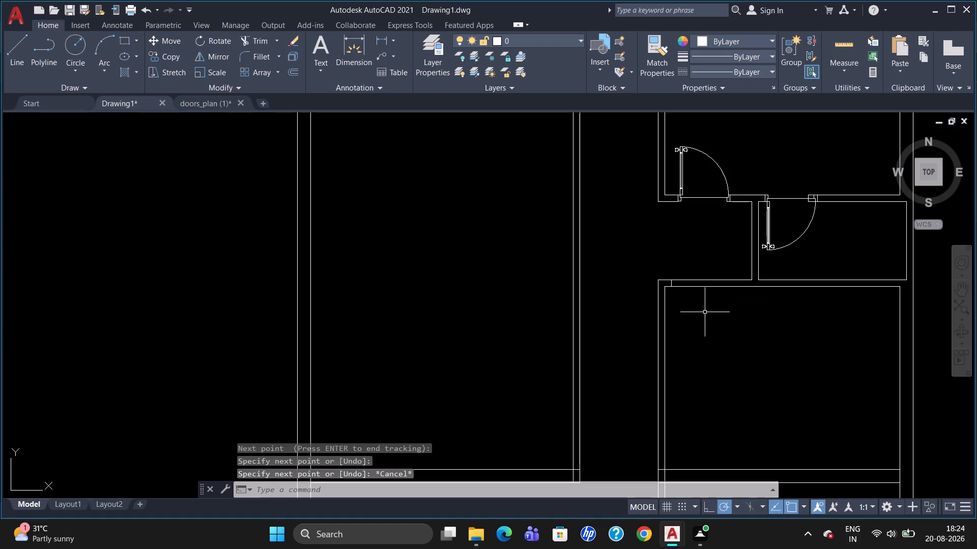
# Offset the new jamb line 3' east to mark the other side of the door opening.
pyautogui.press('o')
pyautogui.press('Return')
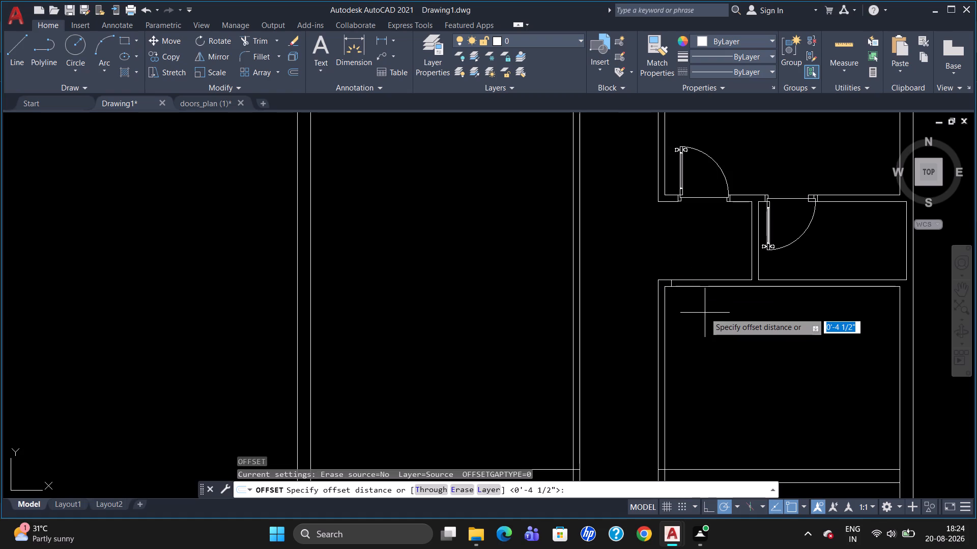
pyautogui.write("3'")
pyautogui.press('Return')
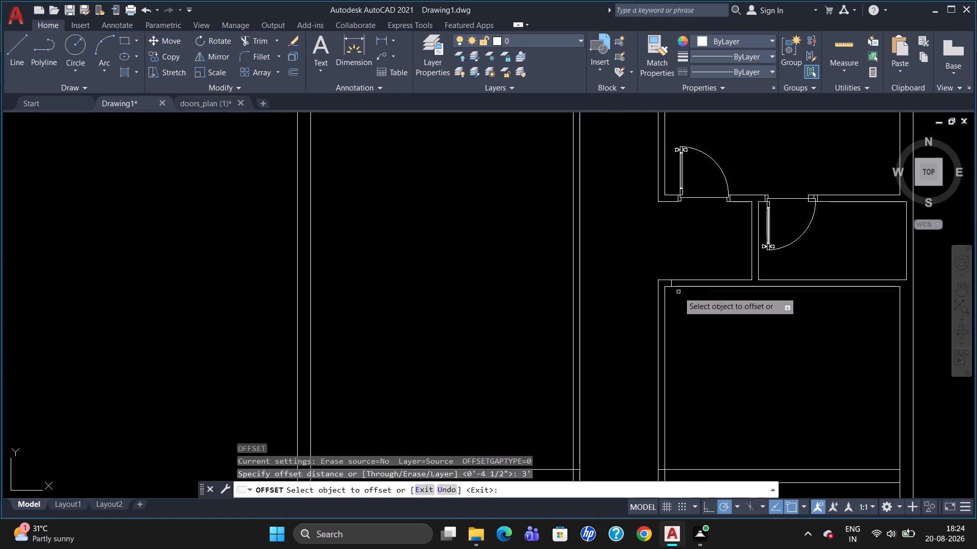
pyautogui.click(673, 282)
pyautogui.click(685, 284)
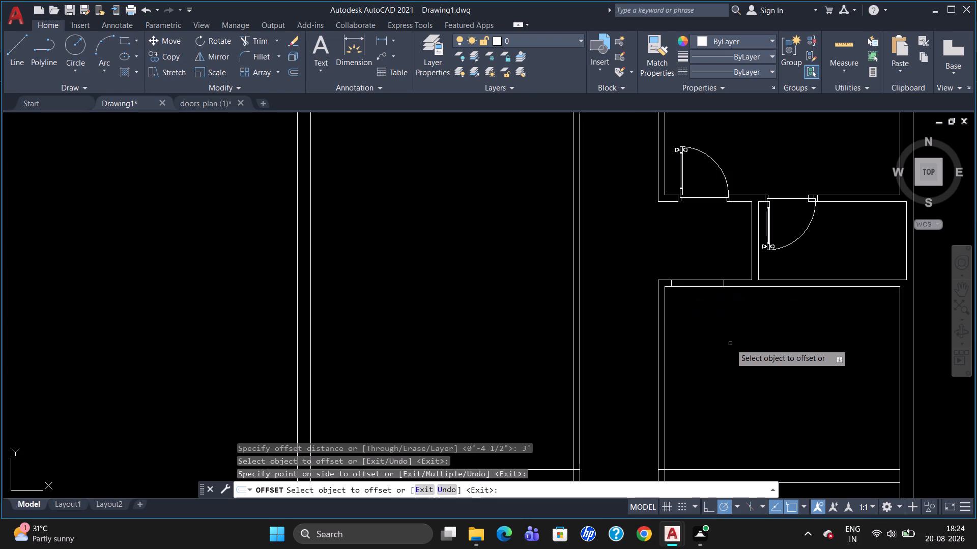
pyautogui.press('Escape')
# Trim both lower cross wall lines between the two jambs to open the doorway into the southern room.
pyautogui.write('tr')
pyautogui.press('Return')
pyautogui.press('Return')
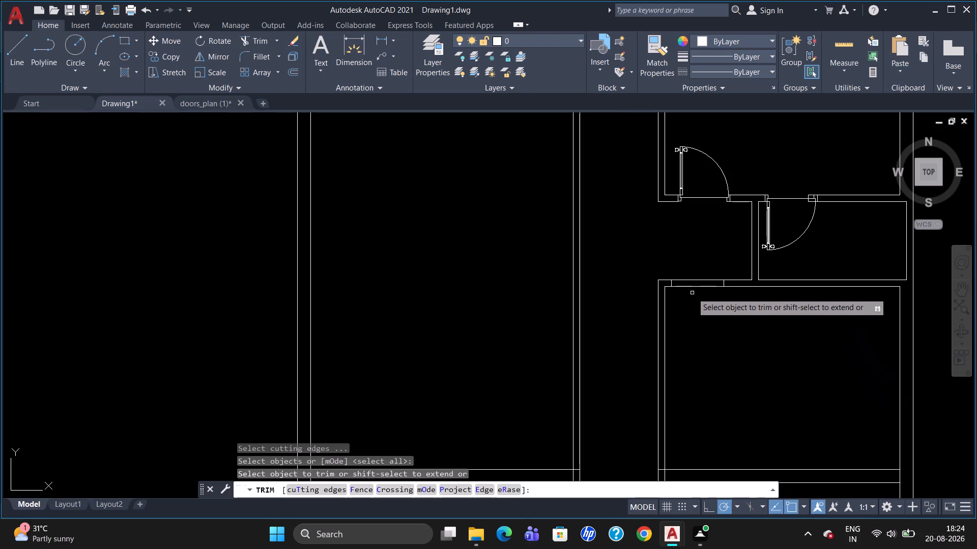
pyautogui.click(694, 286)
pyautogui.click(697, 279)
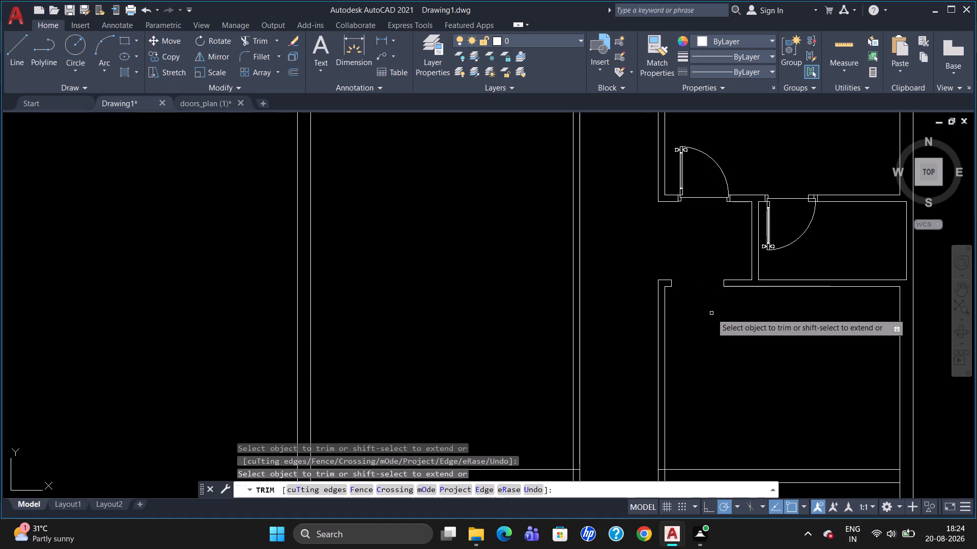
pyautogui.press('Escape')
# Copy the door block from the opening directly north into the southern room below the new doorway.
pyautogui.scroll(-3, 718, 310)
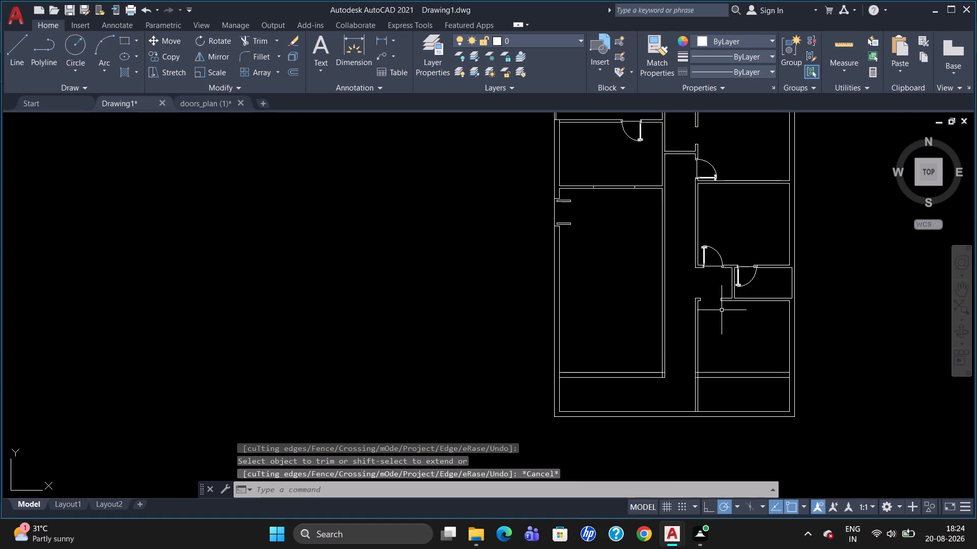
pyautogui.scroll(2, 723, 287)
pyautogui.scroll(-1, 722, 287)
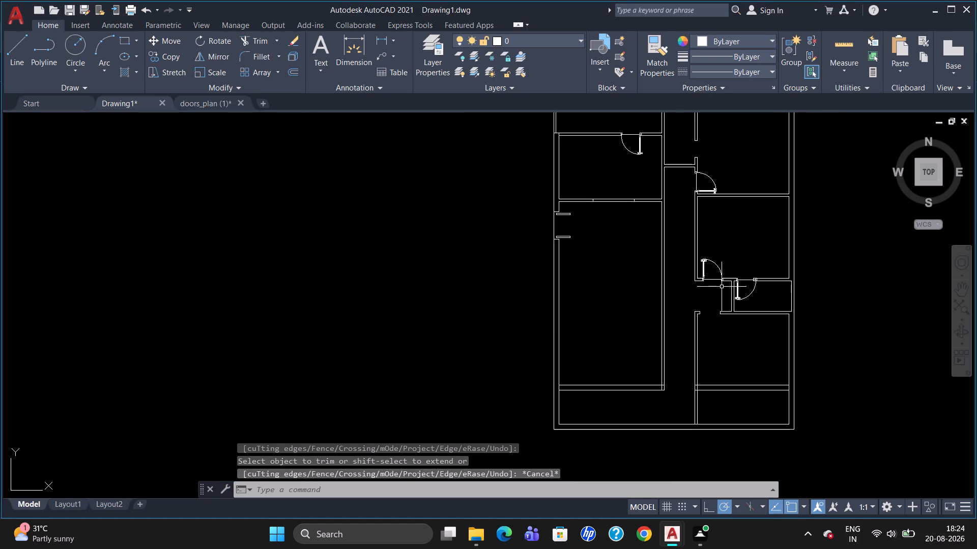
pyautogui.click(703, 265)
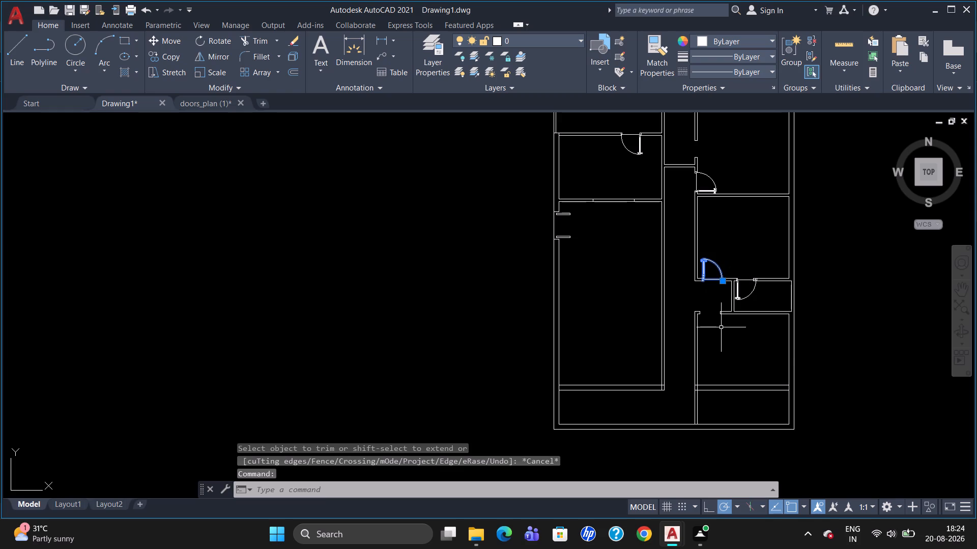
pyautogui.write('co')
pyautogui.press('Return')
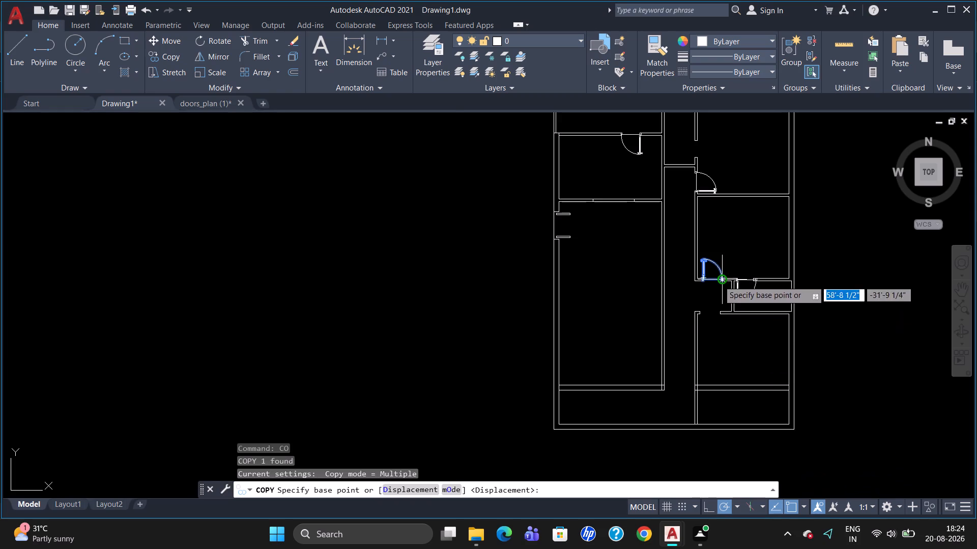
pyautogui.click(719, 280)
pyautogui.click(741, 356)
pyautogui.press('Escape')
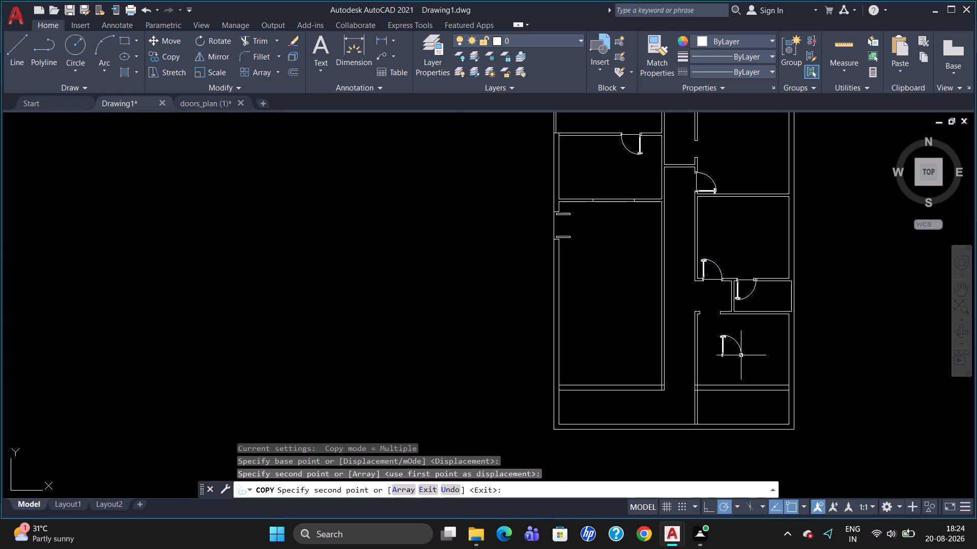
# Rotate the copied door block 180° about its upper hinge end so it swings south.
pyautogui.write('ro')
pyautogui.press('Return')
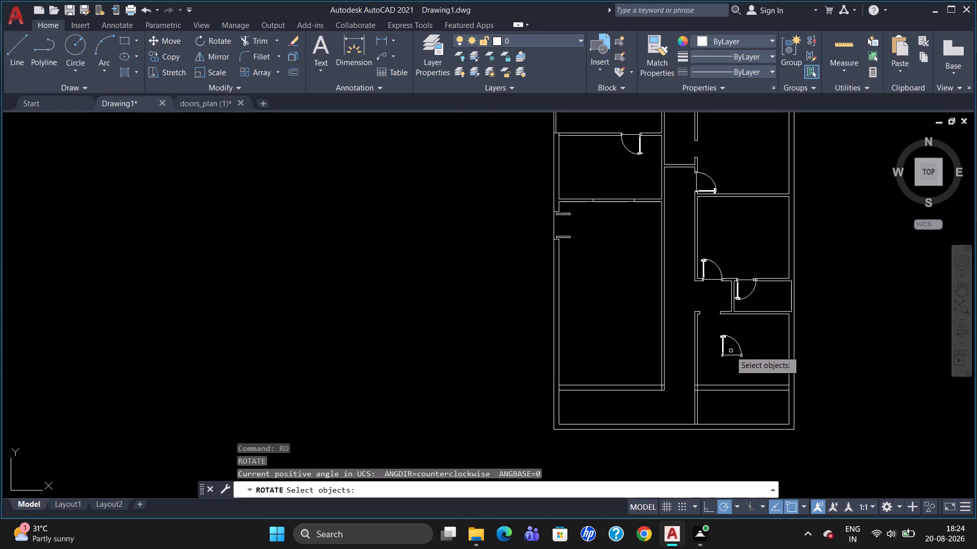
pyautogui.click(723, 334)
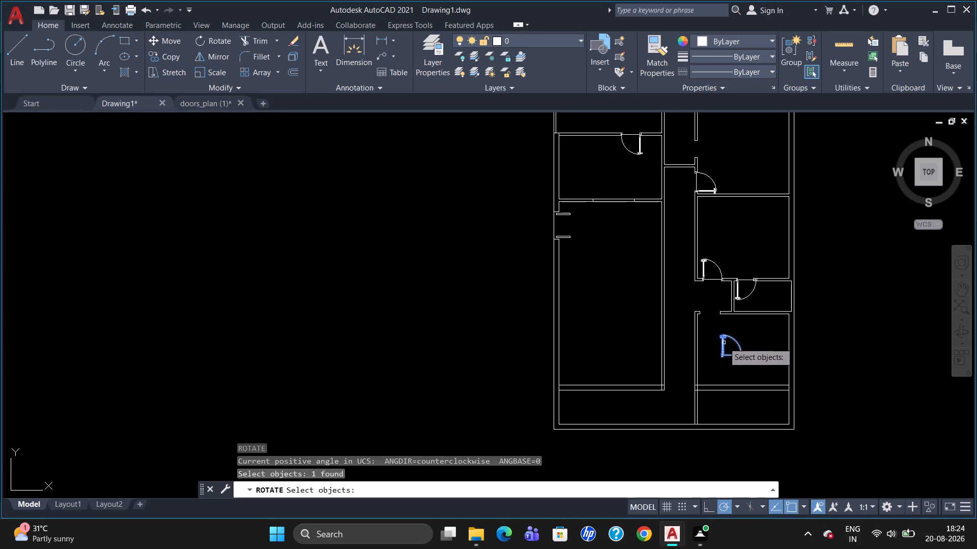
pyautogui.press('Return')
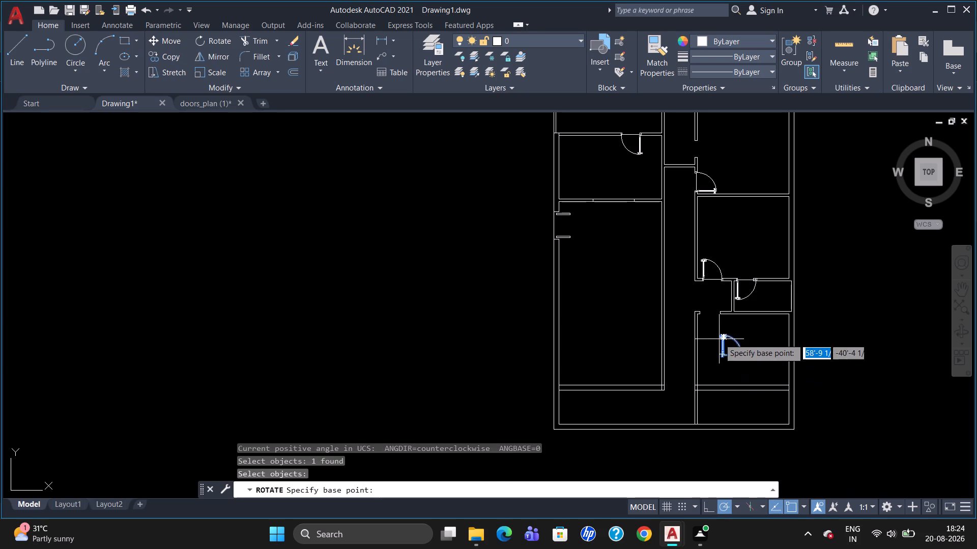
pyautogui.click(720, 338)
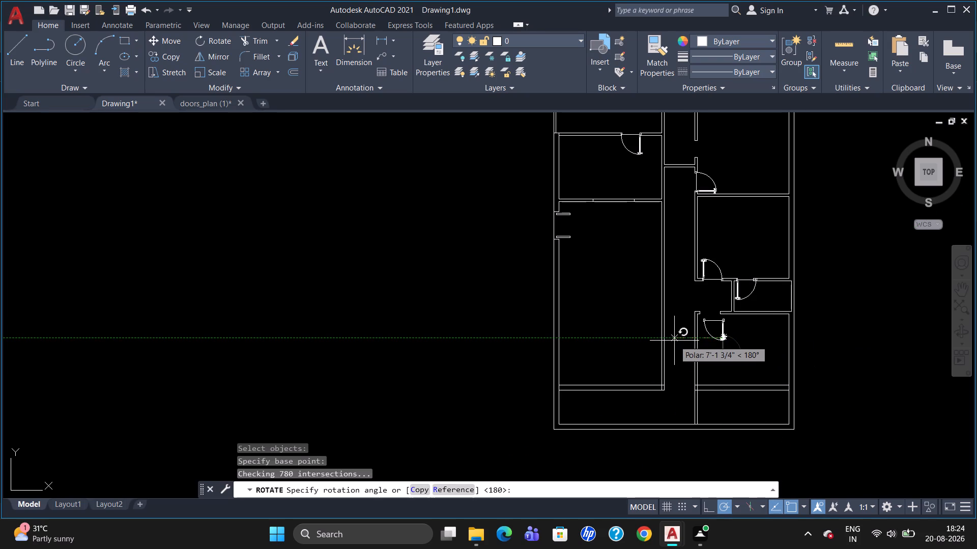
pyautogui.click(677, 340)
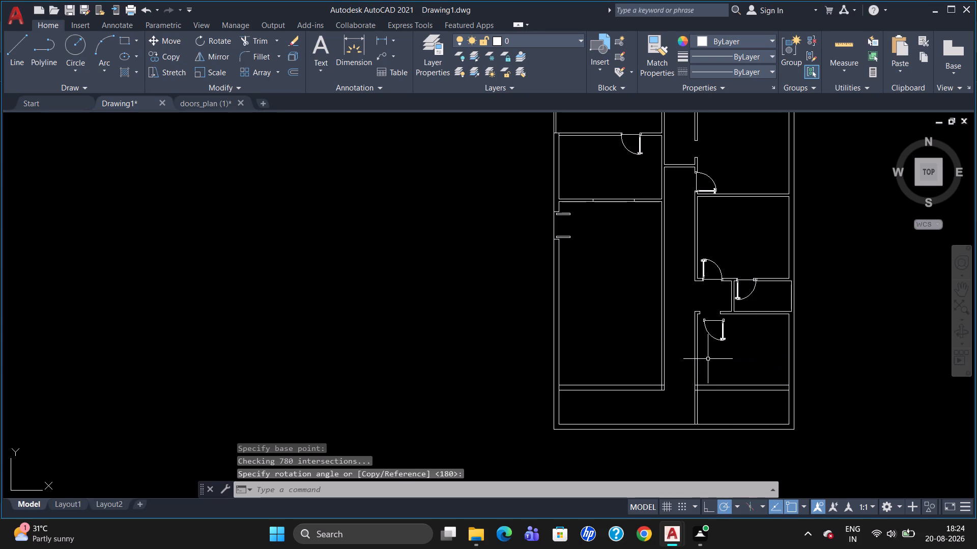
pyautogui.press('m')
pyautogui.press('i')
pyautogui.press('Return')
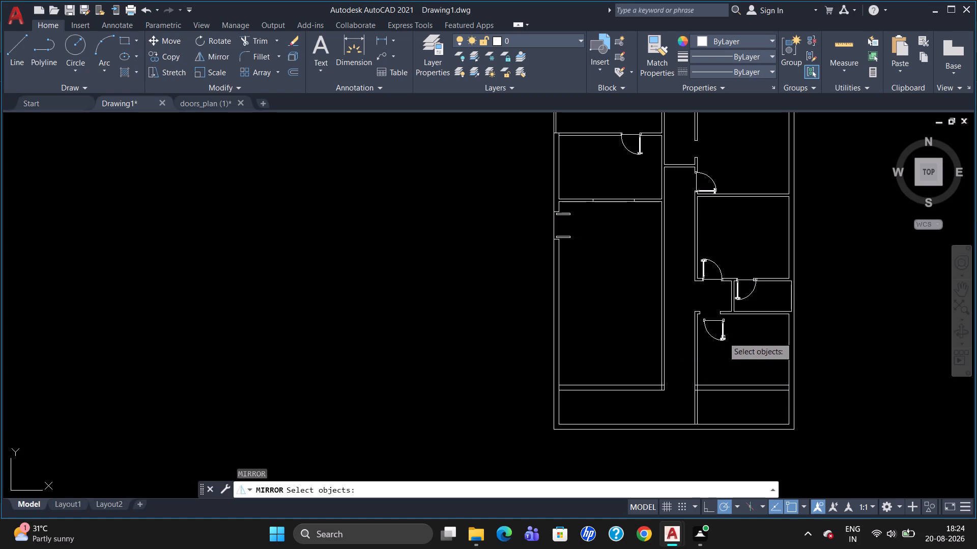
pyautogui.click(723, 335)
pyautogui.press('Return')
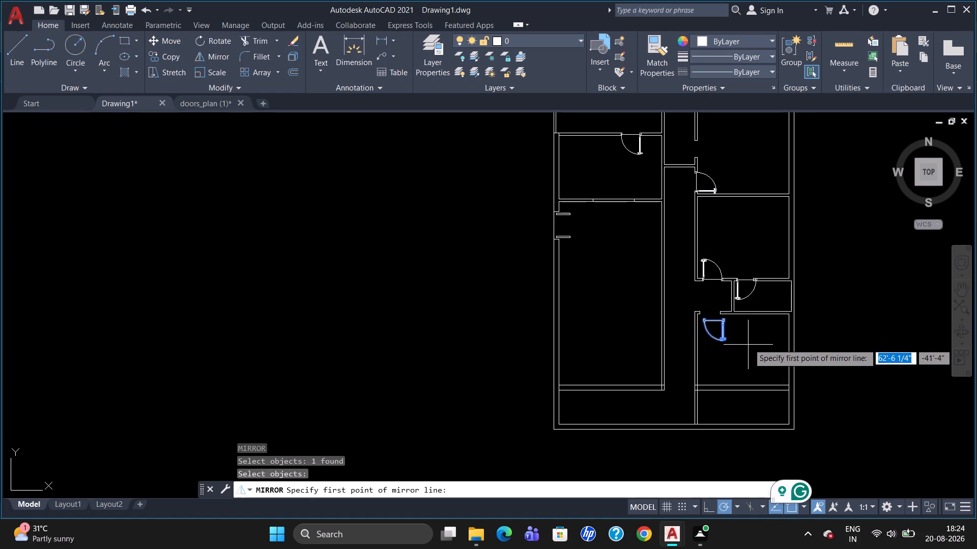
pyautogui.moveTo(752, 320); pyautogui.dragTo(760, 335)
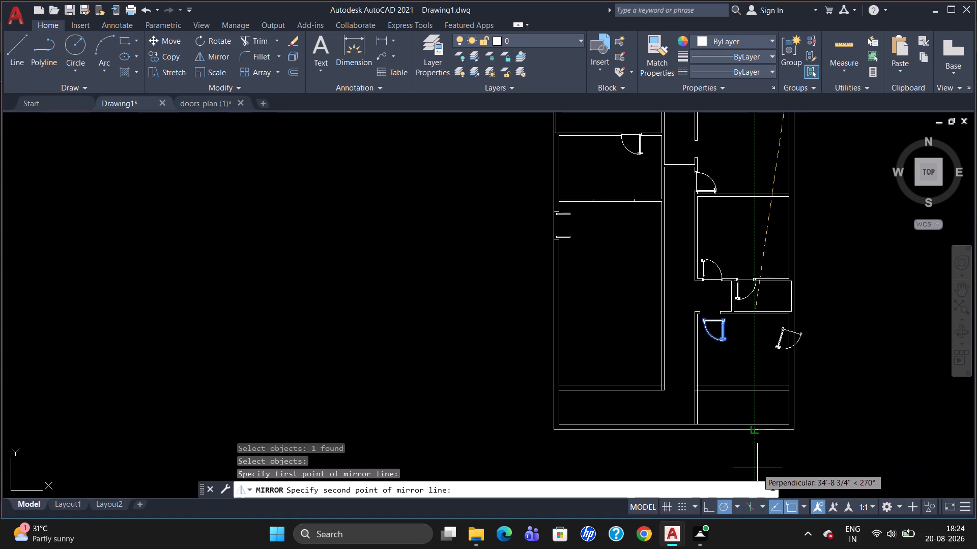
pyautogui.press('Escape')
# Select the rotated door block in the southern room and start mirroring it.
pyautogui.click(723, 341)
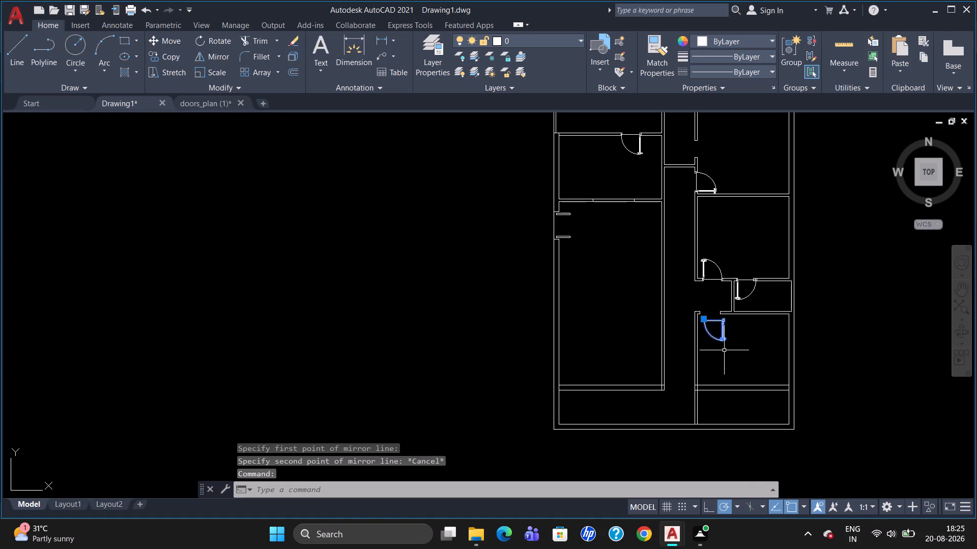
pyautogui.write('mo')
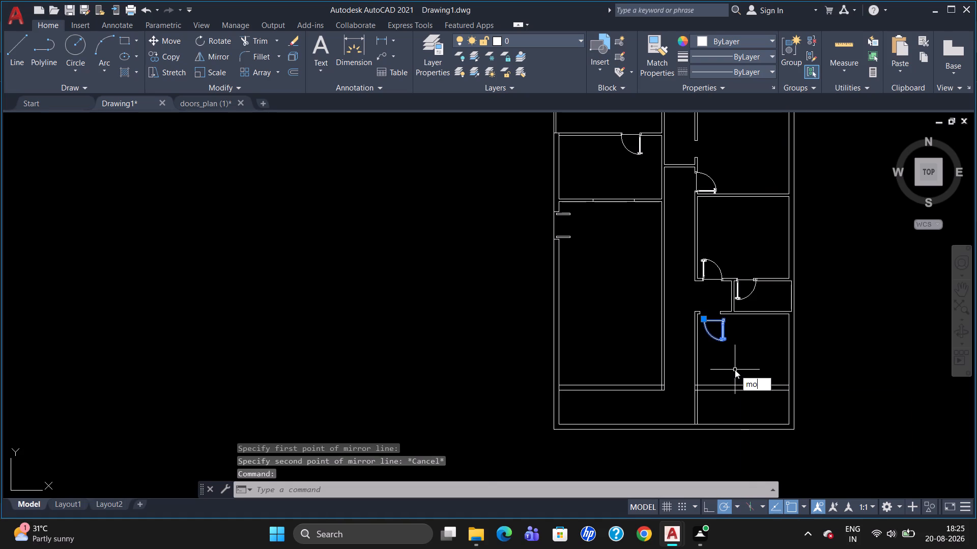
pyautogui.click(735, 370)
pyautogui.press('BackSpace')
pyautogui.press('i')
pyautogui.press('Return')
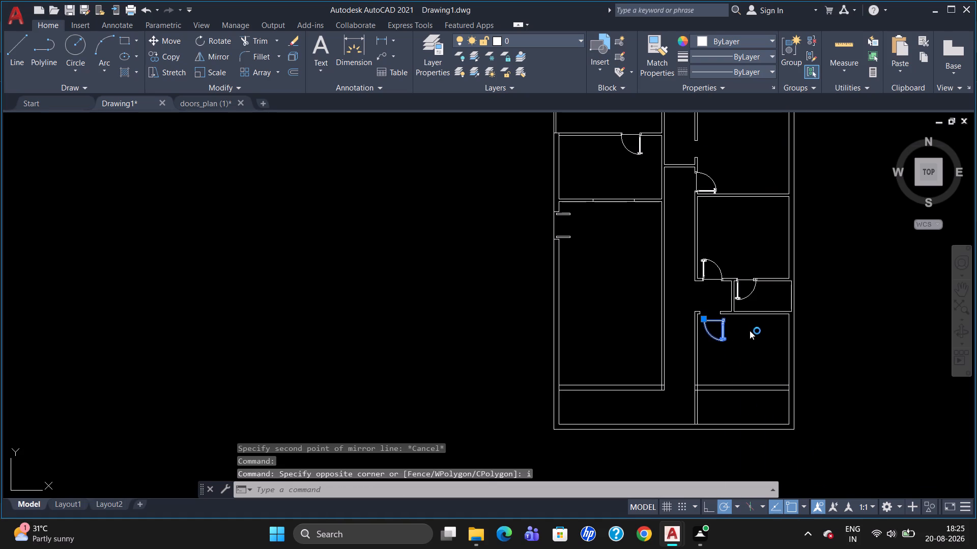
# Mirror the door below the small room about a vertical line through the room beneath it, erasing the source door.
pyautogui.click(962, 148)
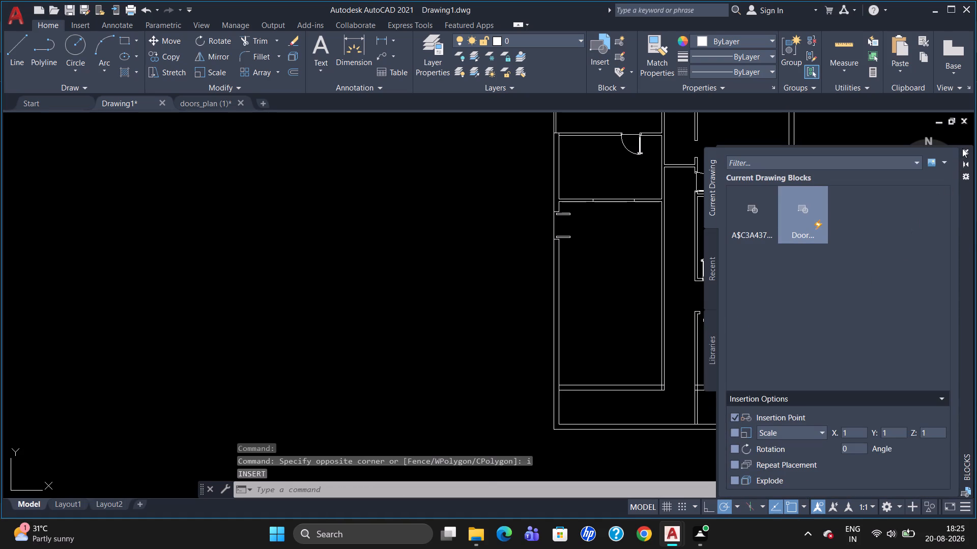
pyautogui.press('Escape')
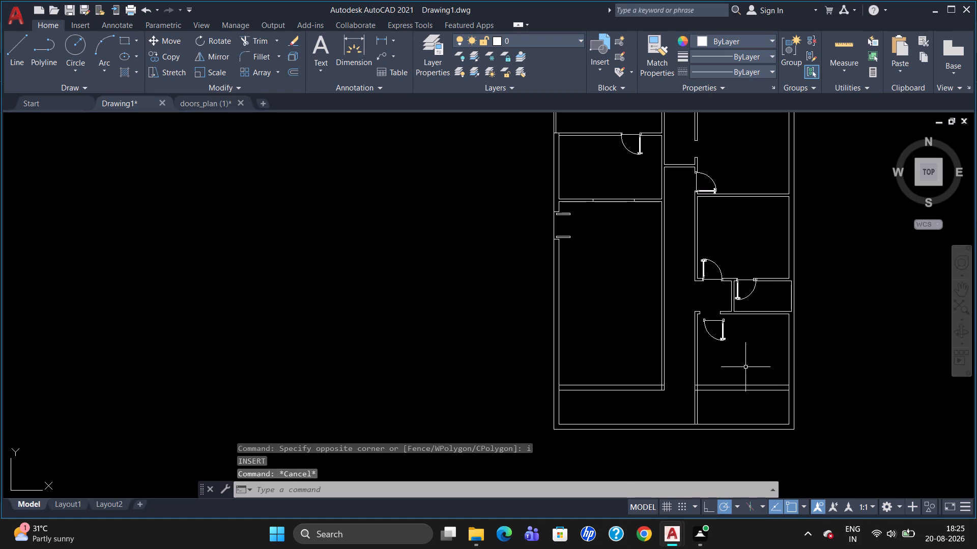
pyautogui.write('mi')
pyautogui.press('Return')
pyautogui.click(722, 337)
pyautogui.press('Return')
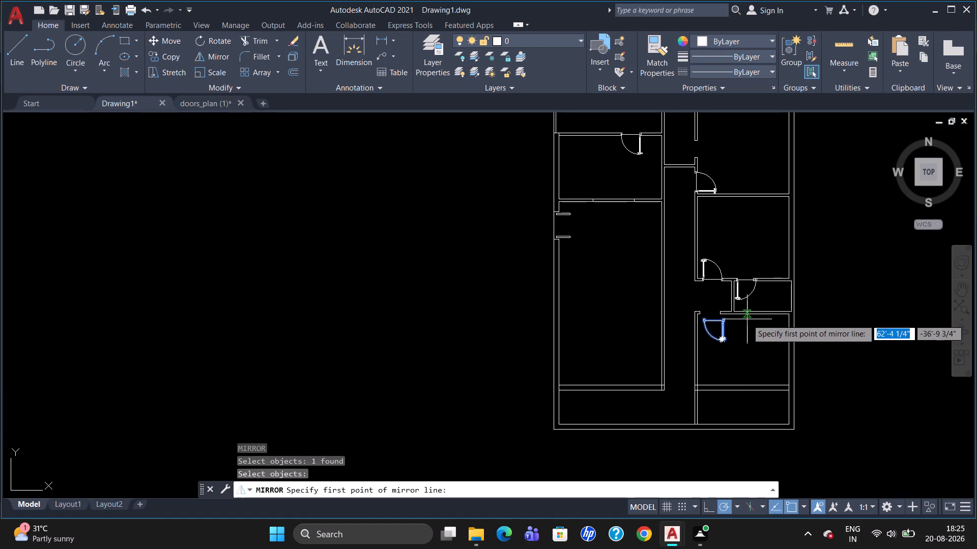
pyautogui.moveTo(747, 317); pyautogui.dragTo(749, 357)
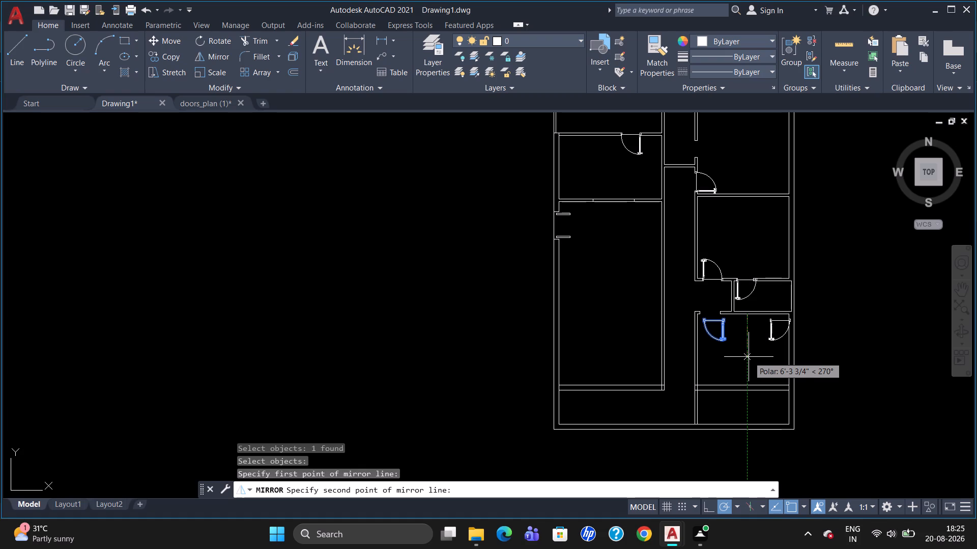
pyautogui.click(749, 357)
pyautogui.moveTo(765, 392); pyautogui.dragTo(749, 357)
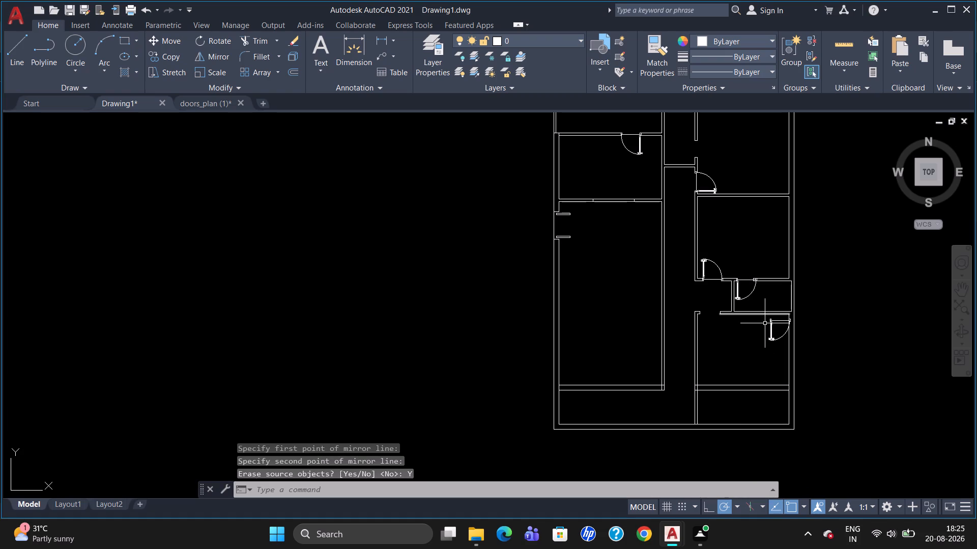
# Move the mirrored door from its hinge-side jamb into the opening in the lower room's top wall.
pyautogui.click(771, 334)
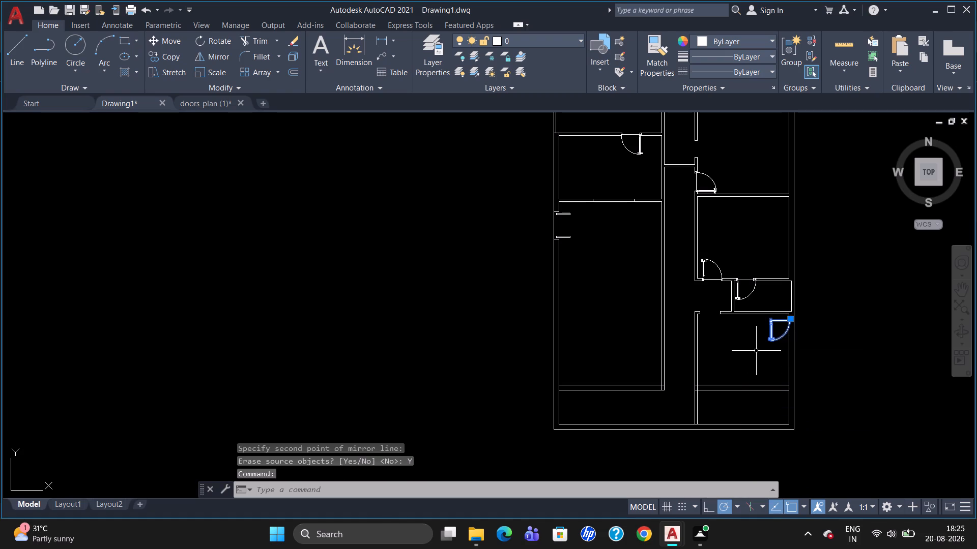
pyautogui.press('m')
pyautogui.press('Return')
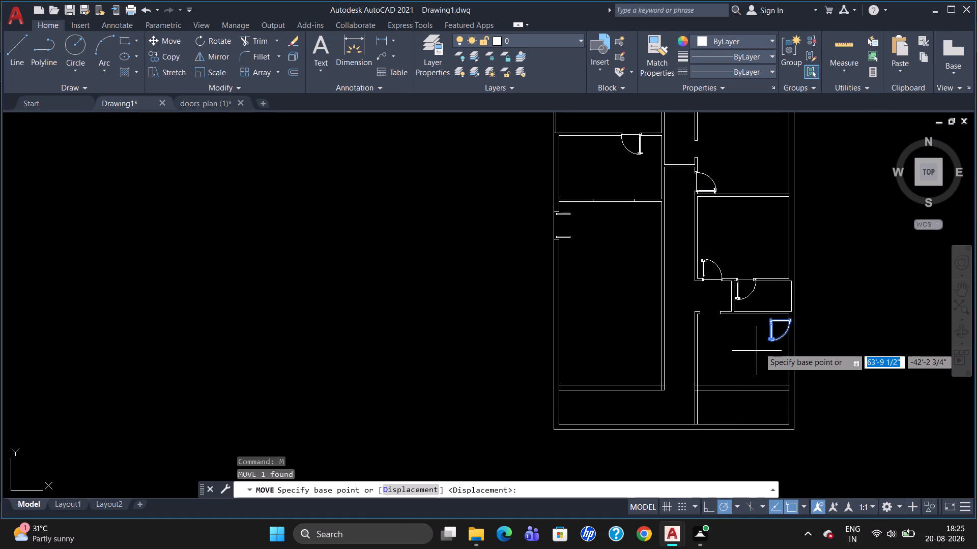
pyautogui.scroll(2, 769, 319)
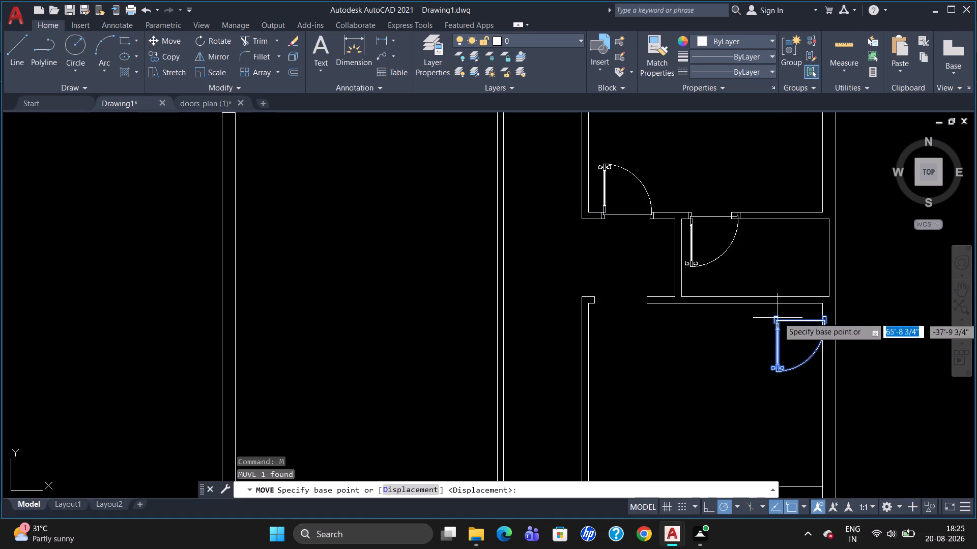
pyautogui.click(778, 314)
pyautogui.scroll(2, 608, 279)
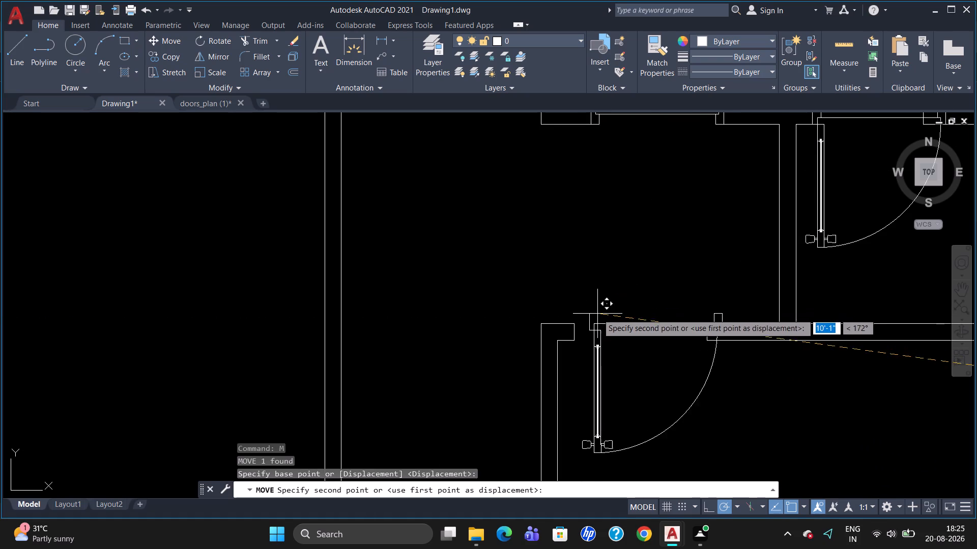
pyautogui.scroll(2, 588, 321)
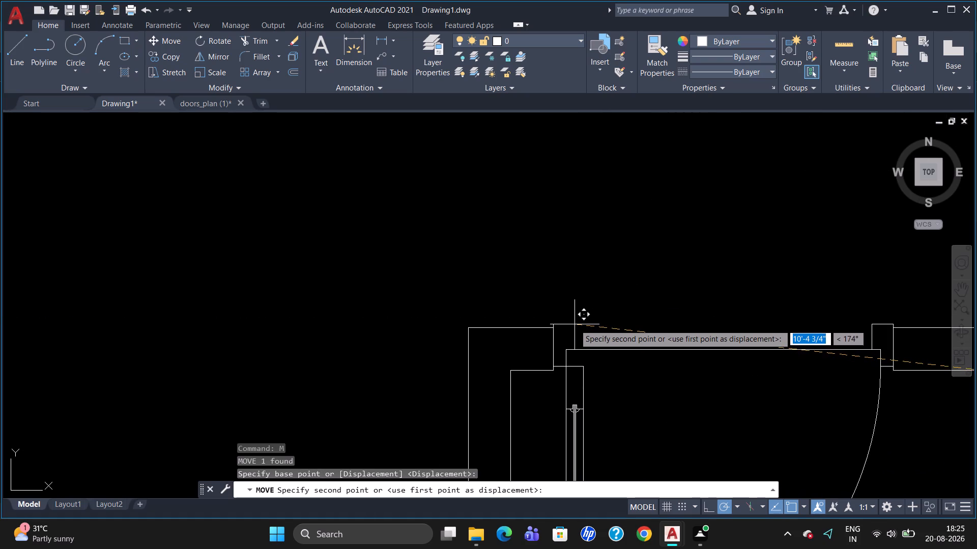
pyautogui.click(574, 326)
# Reposition the door so the outer corner of its hinge-side jamb meets the upper wall corner at the opening.
pyautogui.click(562, 324)
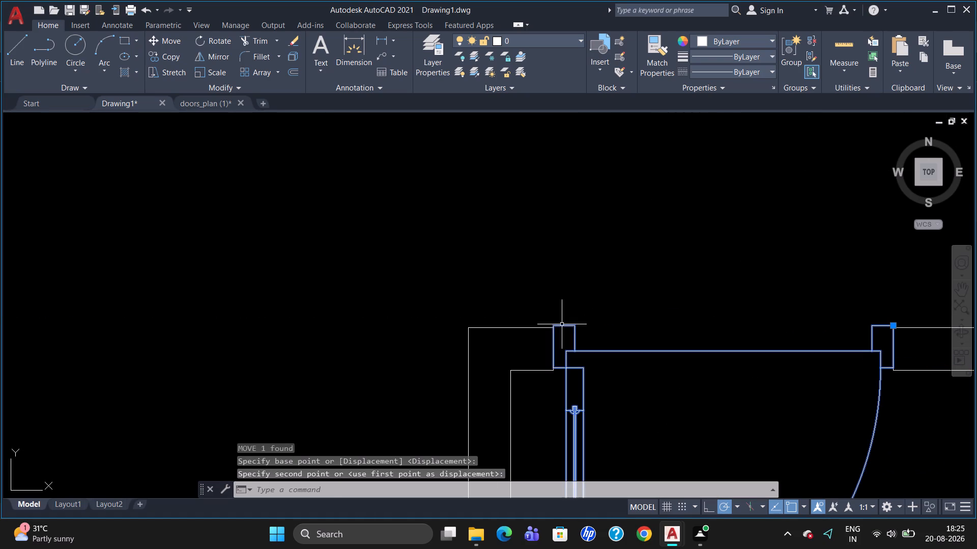
pyautogui.press('m')
pyautogui.press('Return')
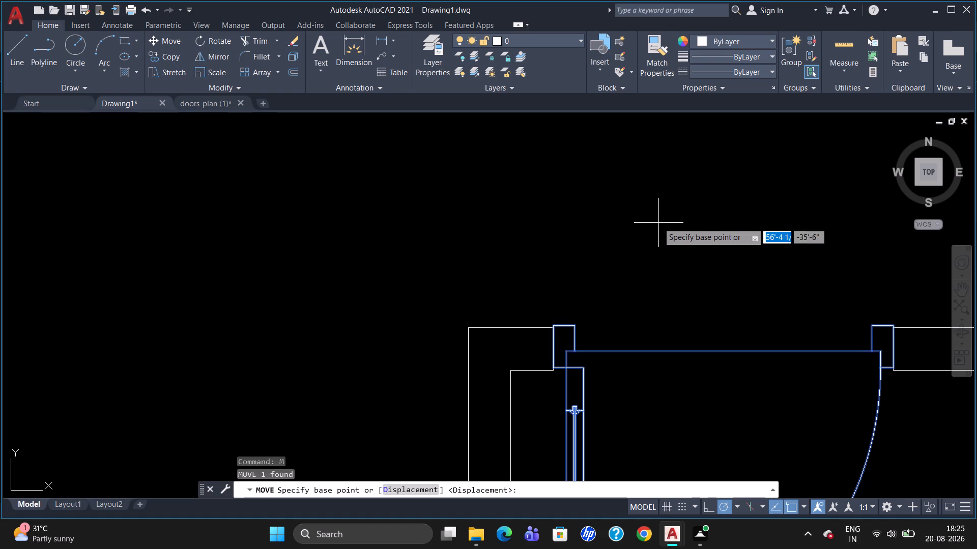
pyautogui.click(551, 329)
pyautogui.scroll(1, 551, 343)
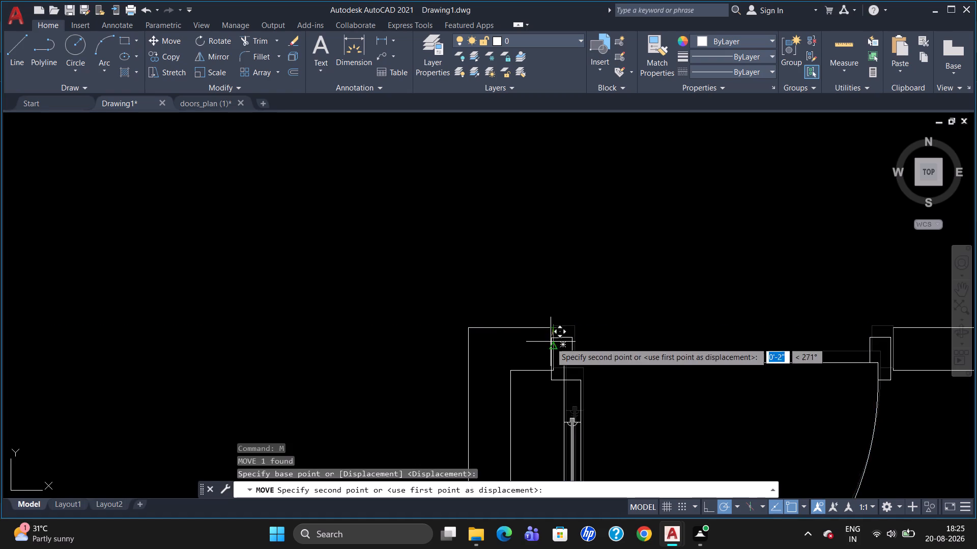
pyautogui.scroll(1, 551, 344)
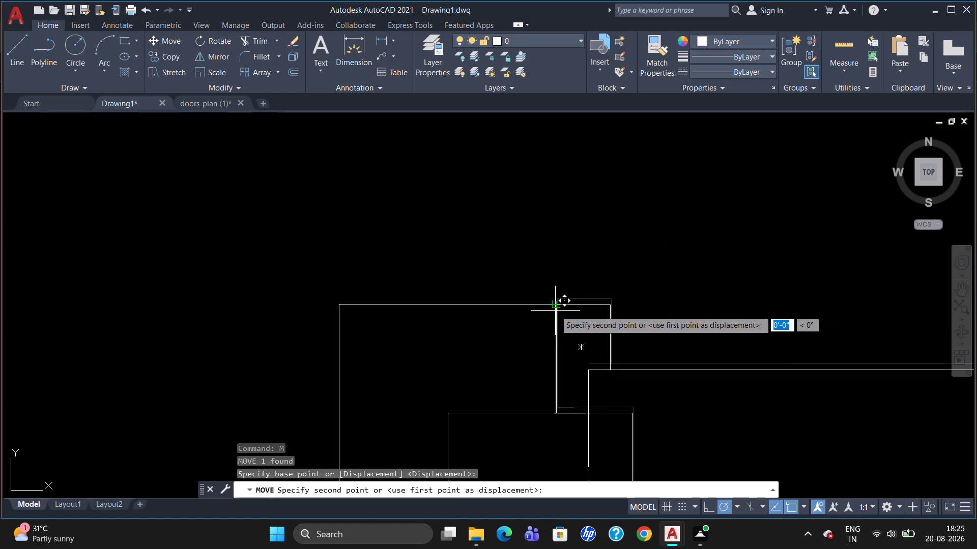
pyautogui.click(555, 311)
pyautogui.click(558, 303)
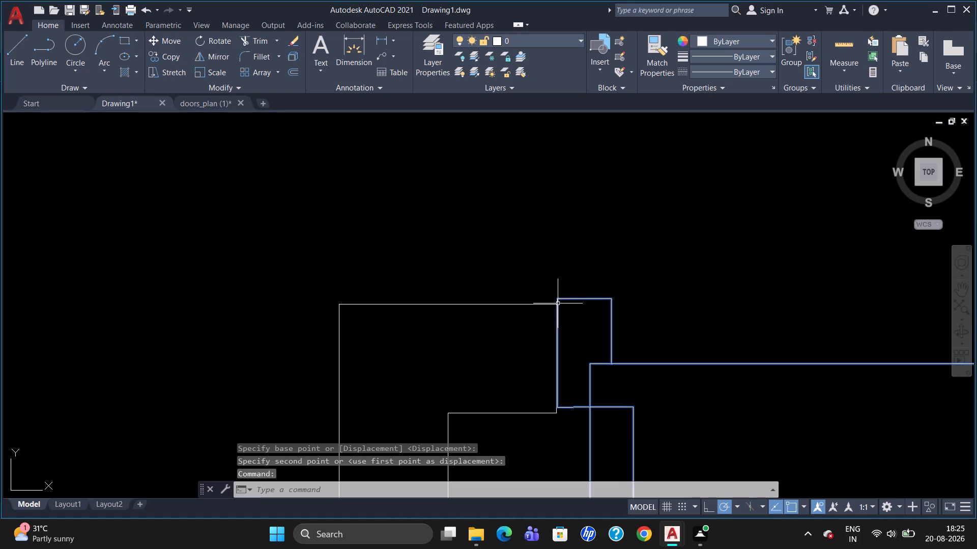
pyautogui.press('m')
pyautogui.press('Return')
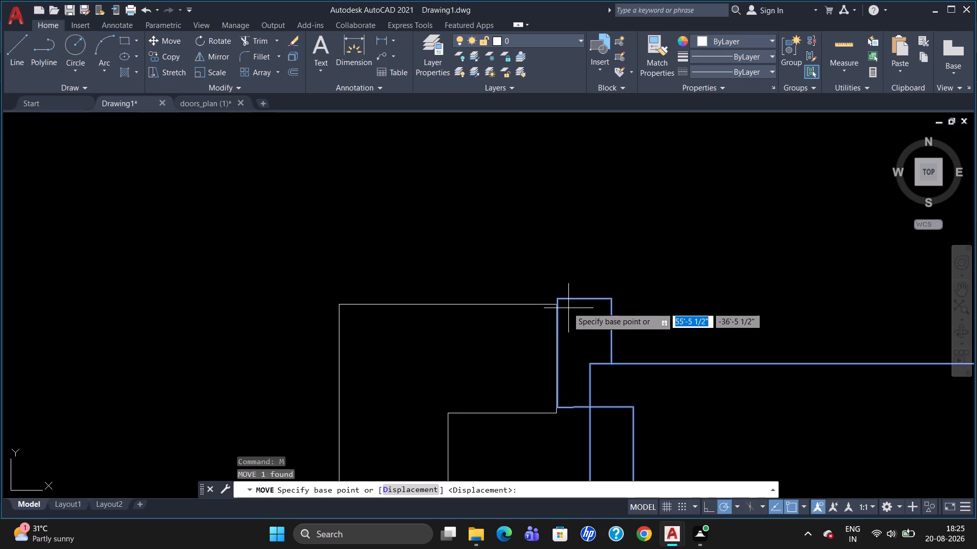
pyautogui.click(562, 296)
pyautogui.scroll(4, 563, 312)
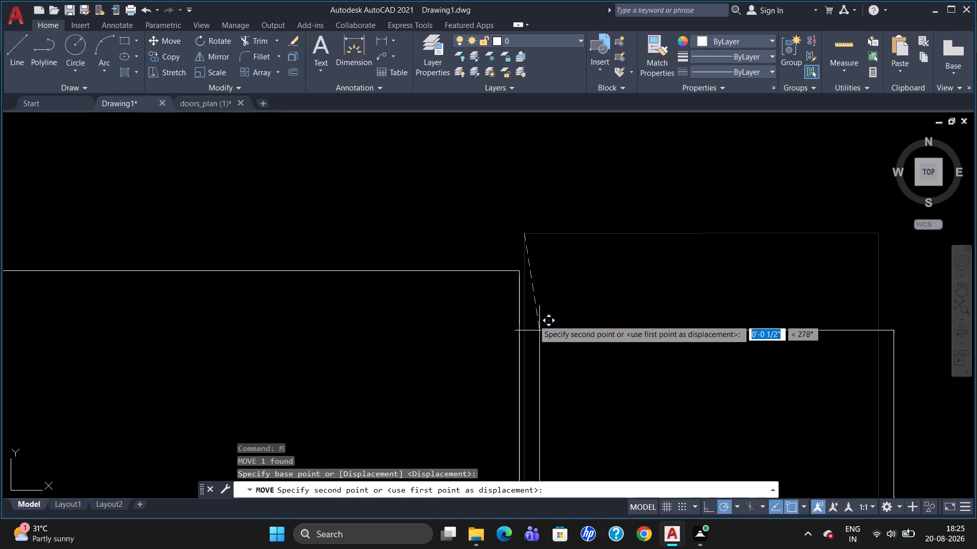
pyautogui.click(519, 276)
# Break the east outer wall's inner line at the point where the lower cross wall's bottom line meets it.
pyautogui.scroll(-4, 559, 274)
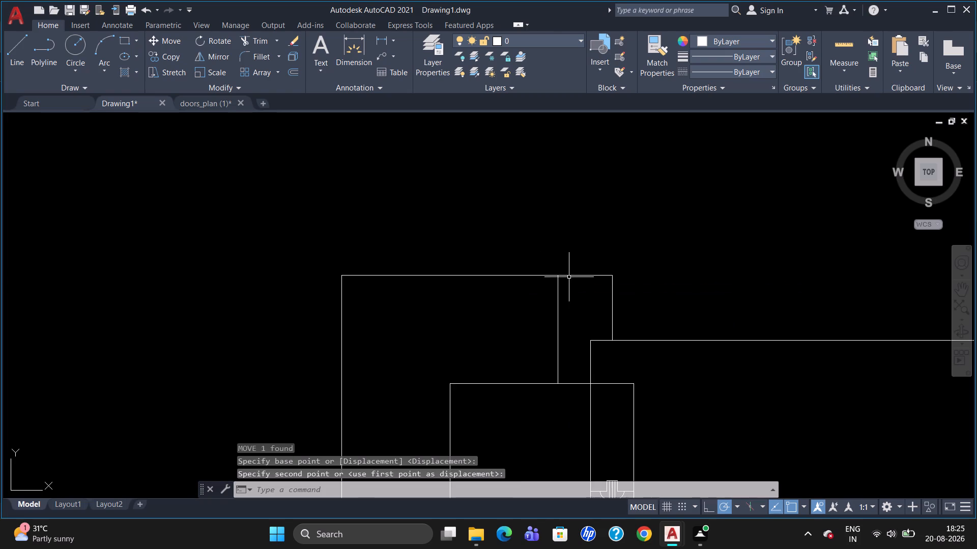
pyautogui.scroll(-5, 654, 292)
pyautogui.scroll(-2, 706, 368)
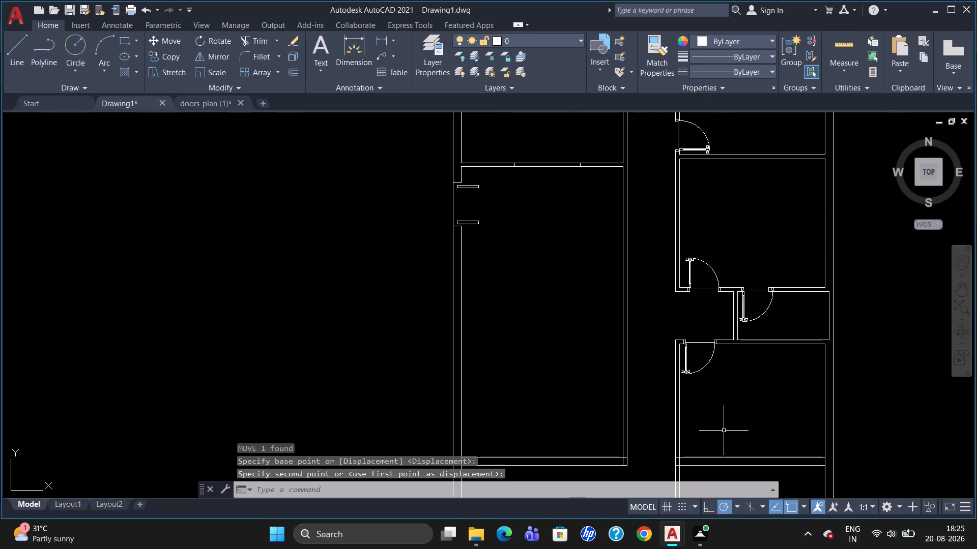
pyautogui.scroll(2, 724, 431)
pyautogui.scroll(-3, 724, 330)
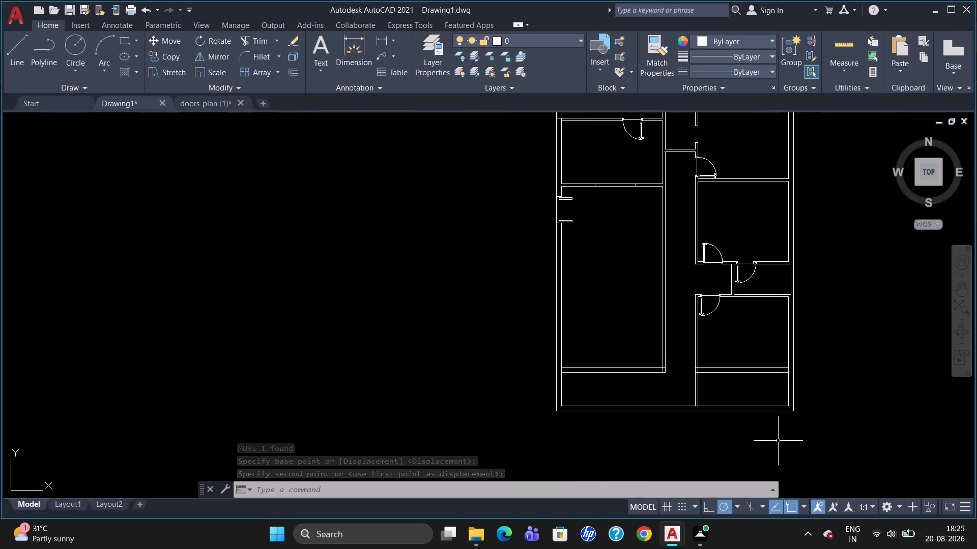
pyautogui.scroll(2, 757, 369)
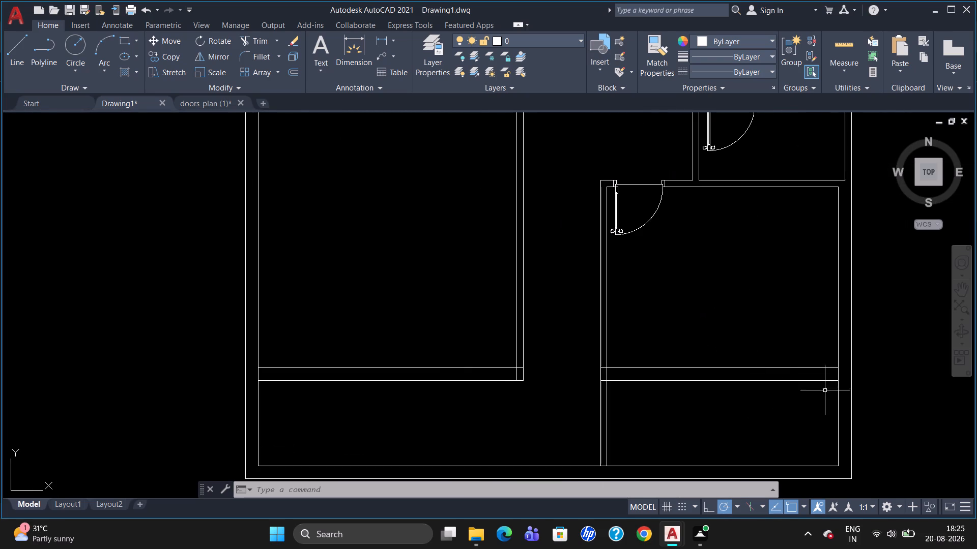
pyautogui.scroll(1, 836, 416)
pyautogui.scroll(-2, 836, 417)
pyautogui.scroll(2, 848, 467)
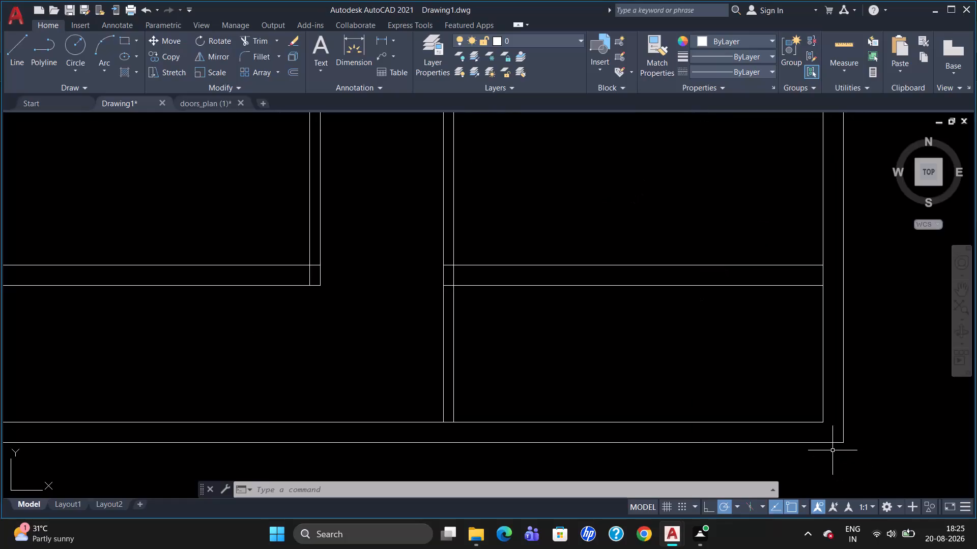
pyautogui.scroll(-1, 831, 449)
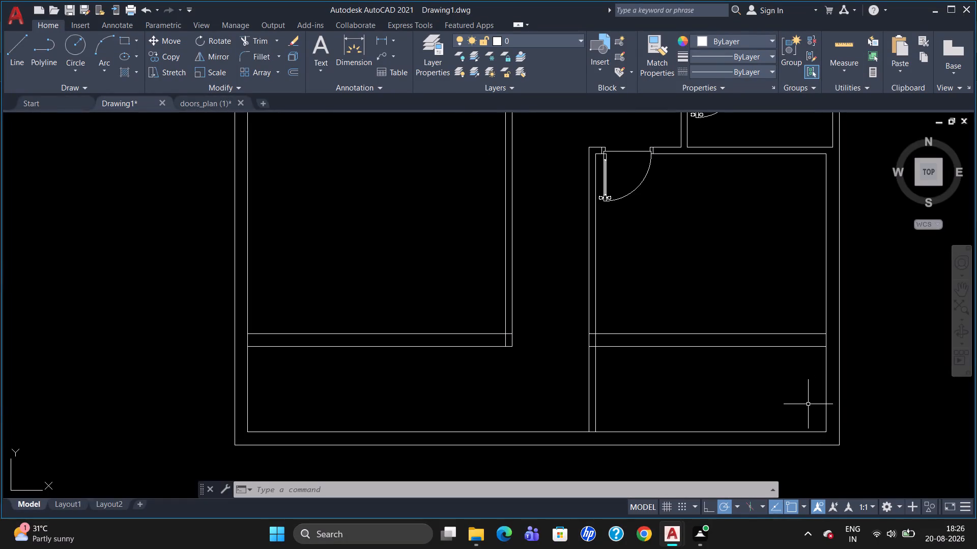
pyautogui.write('br')
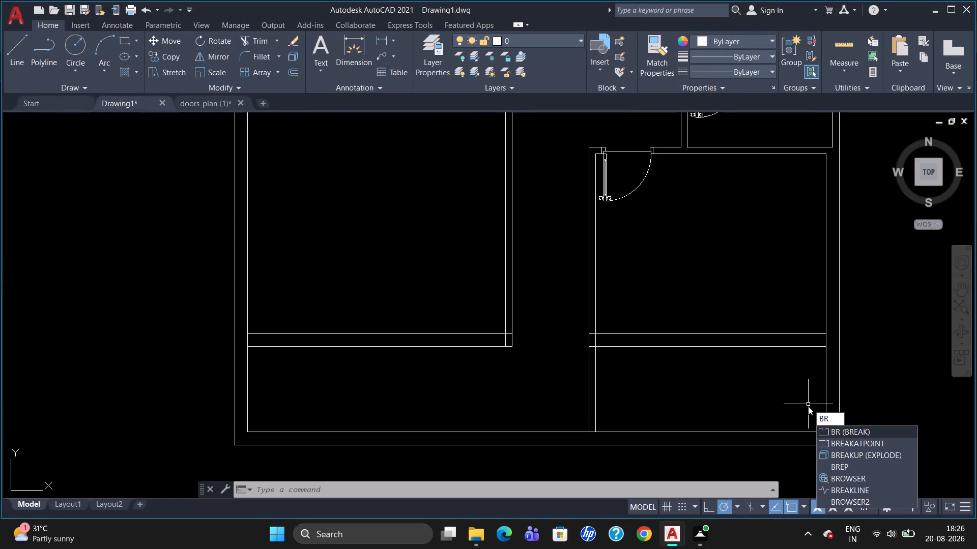
pyautogui.click(846, 444)
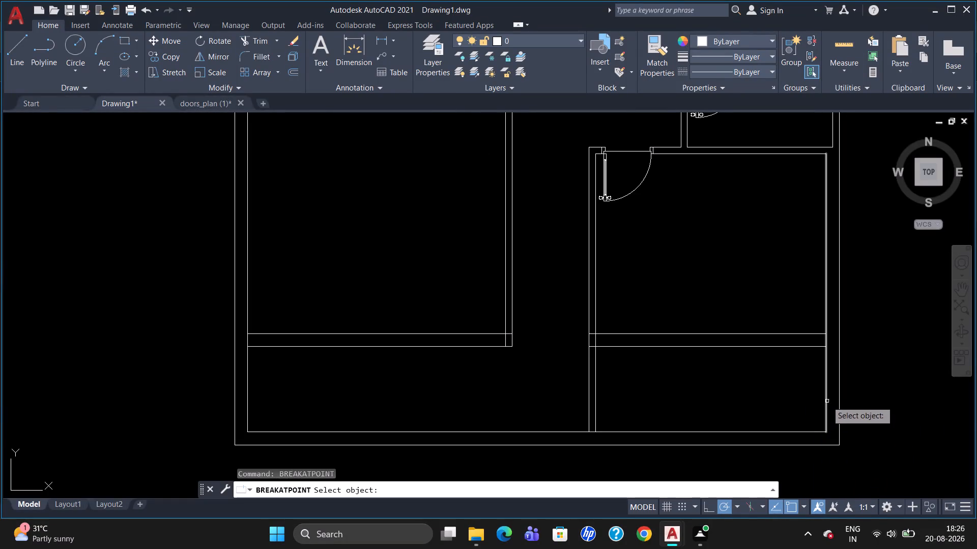
pyautogui.click(826, 401)
pyautogui.click(828, 351)
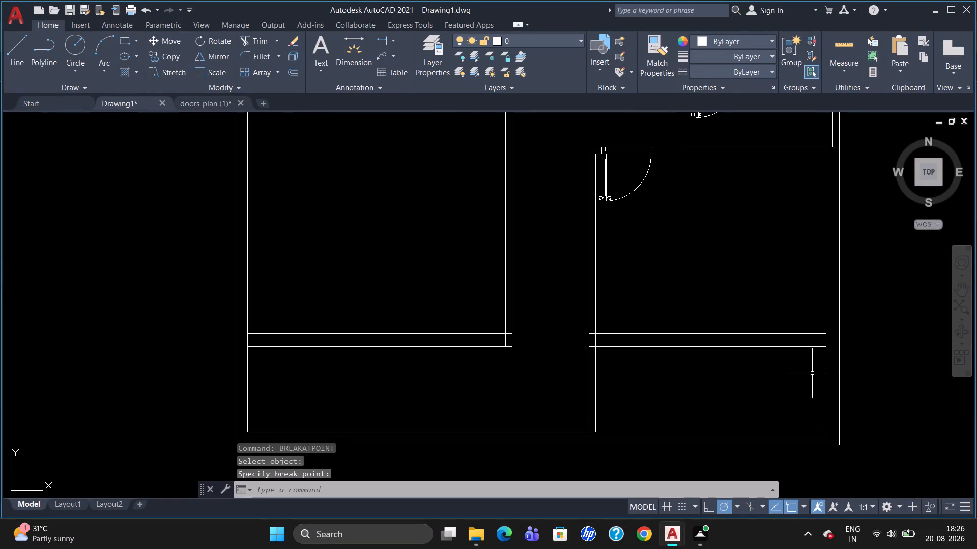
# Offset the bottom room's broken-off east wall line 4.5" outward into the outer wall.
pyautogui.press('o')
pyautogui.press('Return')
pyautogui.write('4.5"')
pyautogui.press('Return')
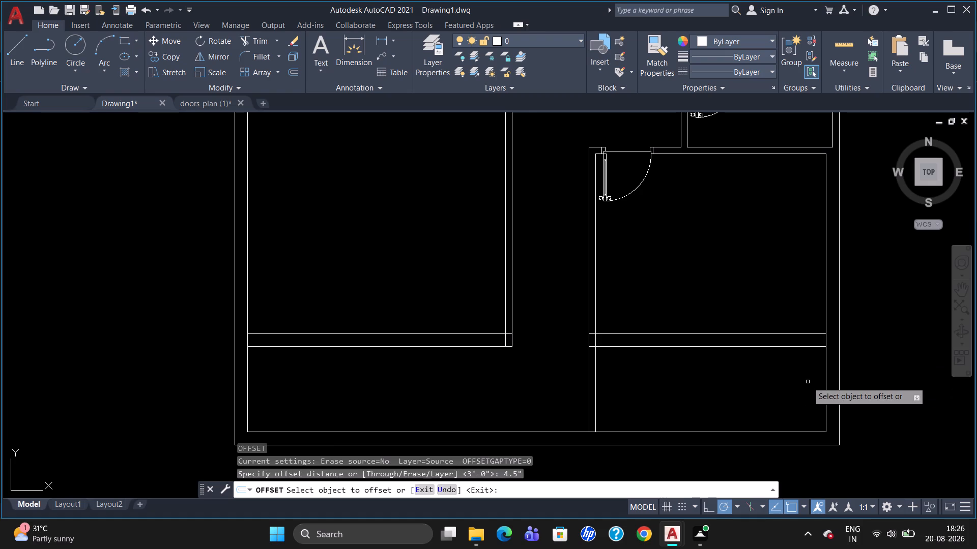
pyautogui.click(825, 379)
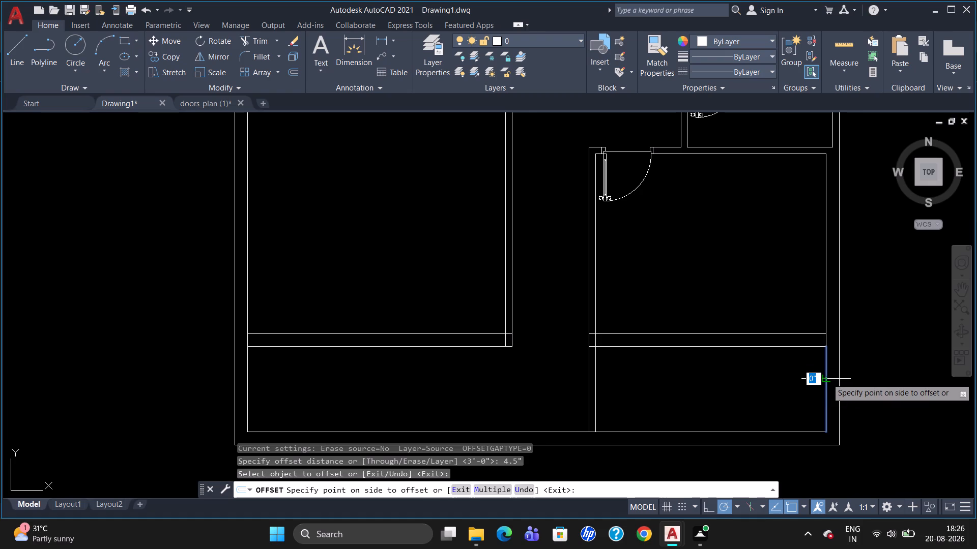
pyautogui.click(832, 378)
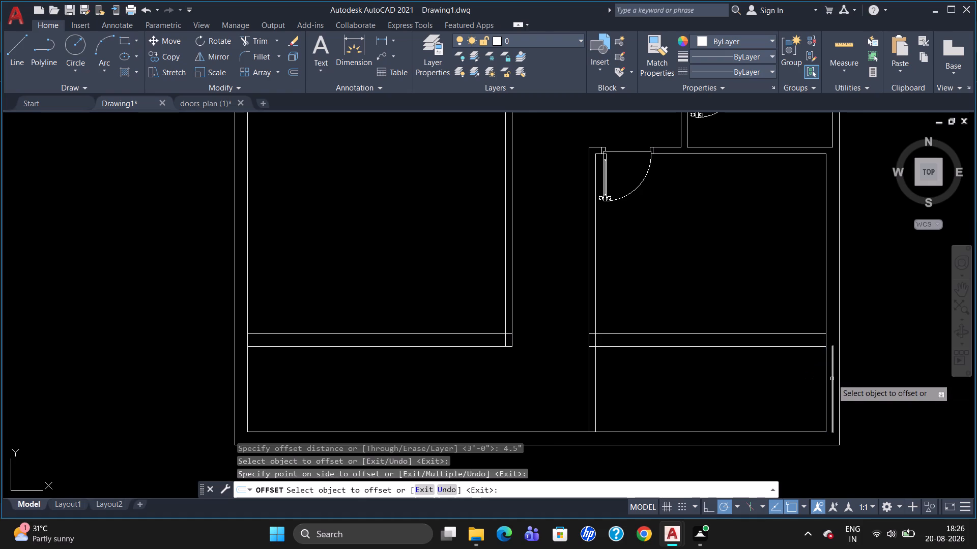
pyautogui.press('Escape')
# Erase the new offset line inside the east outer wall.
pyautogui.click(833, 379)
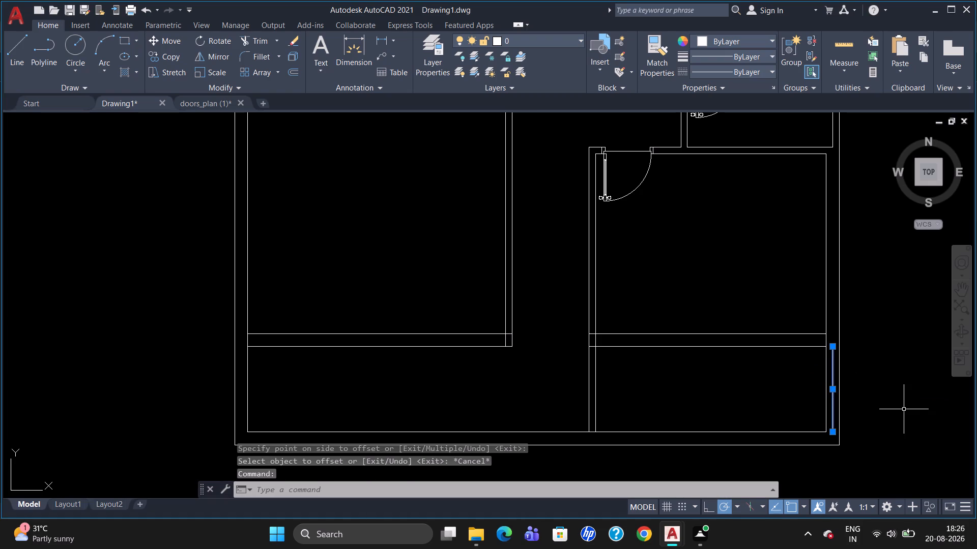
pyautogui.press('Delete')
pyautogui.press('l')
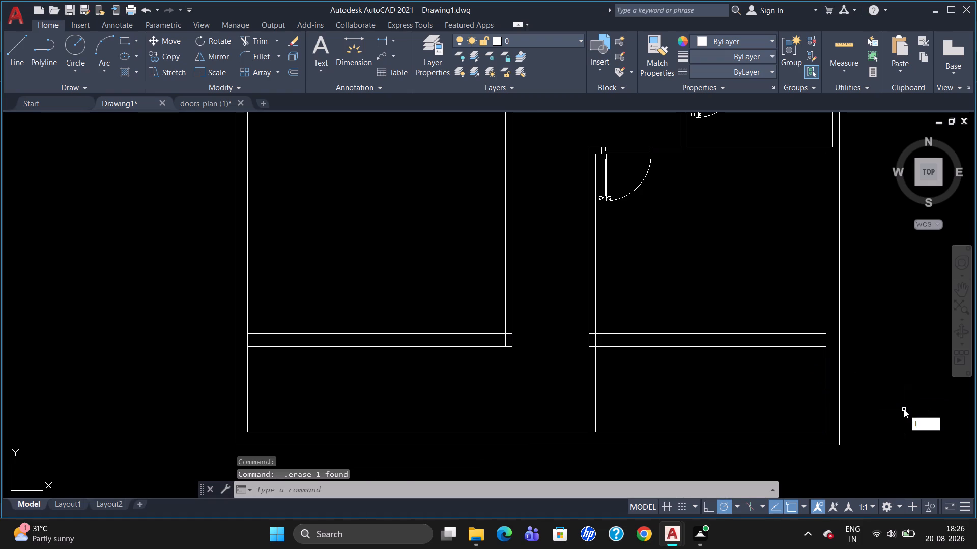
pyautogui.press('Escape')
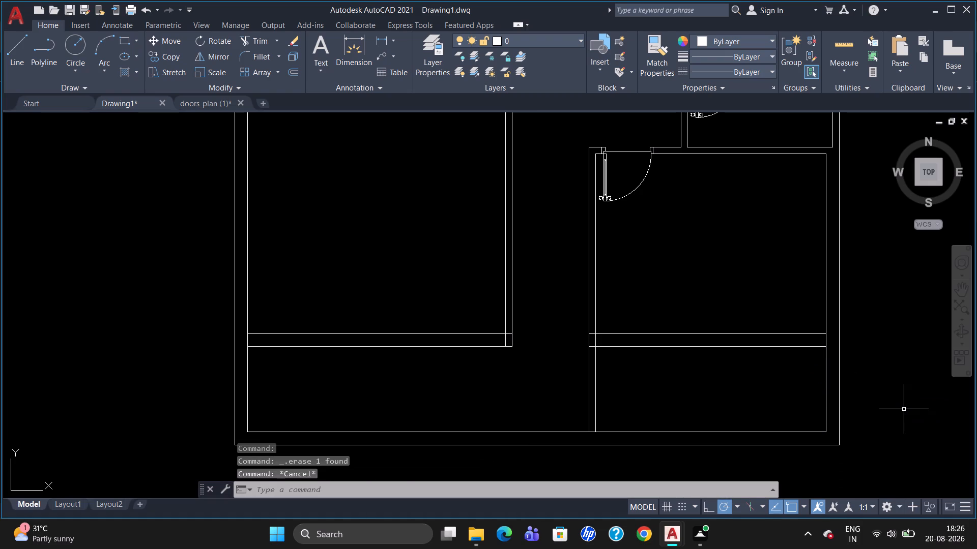
# Offset the bottom-right room's east inner wall line 4.5" outward into the outer wall.
pyautogui.press('o')
pyautogui.press('Return')
pyautogui.write('4.5"')
pyautogui.press('Return')
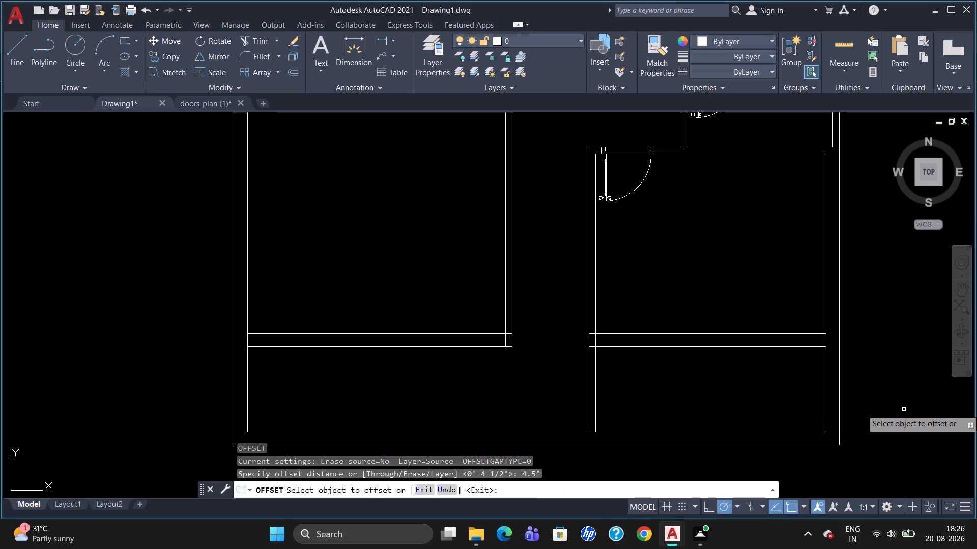
pyautogui.click(825, 395)
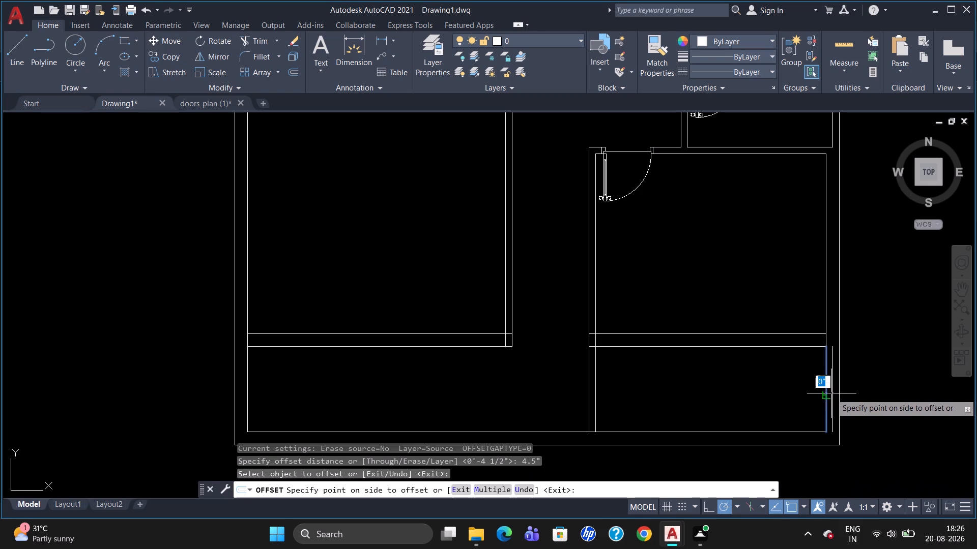
pyautogui.click(834, 392)
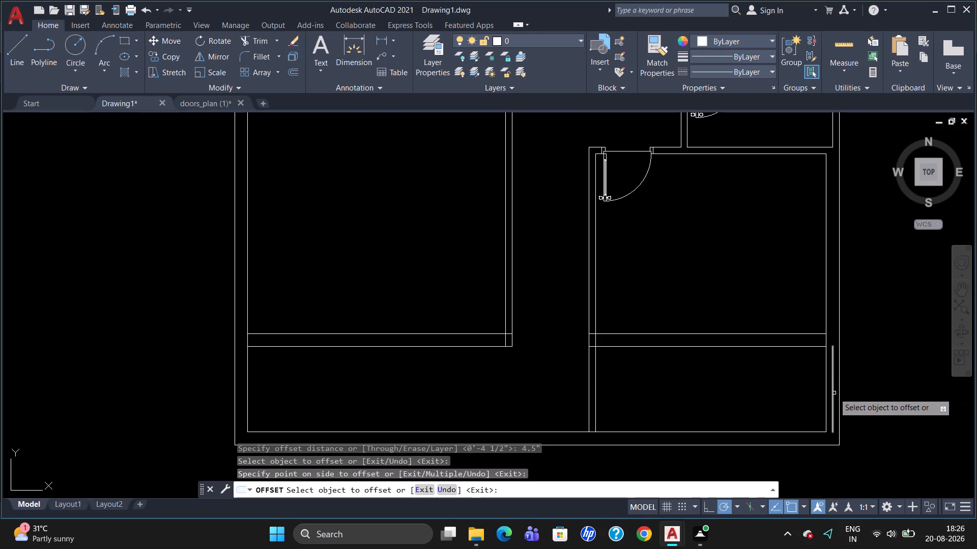
pyautogui.press('Escape')
# Extend the lower cross wall's bottom line and the south wall's inner line to the new east offset line.
pyautogui.write('ex')
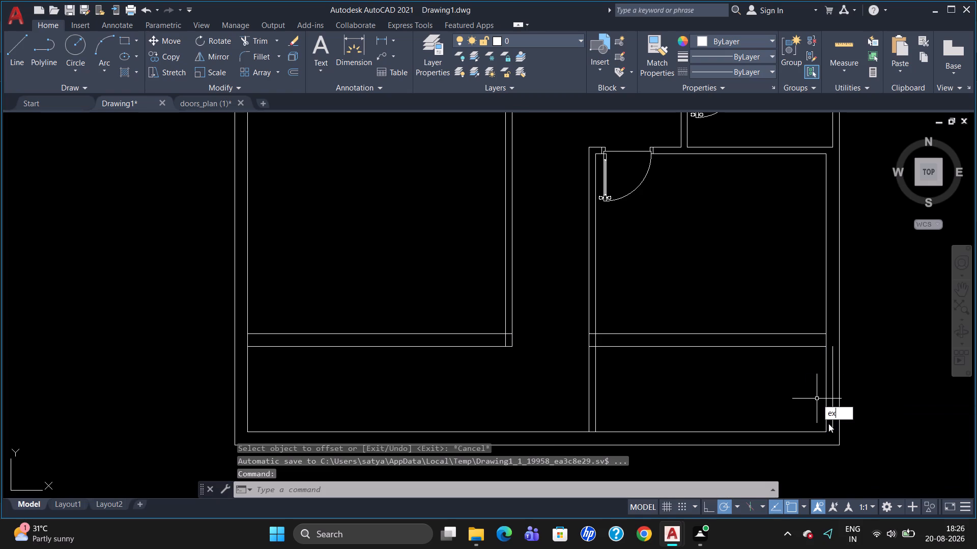
pyautogui.press('Return')
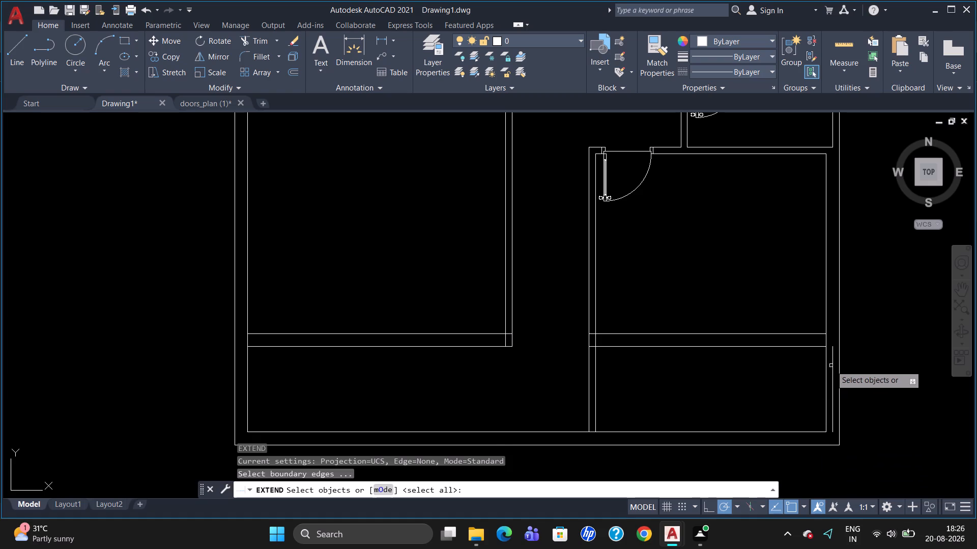
pyautogui.click(834, 367)
pyautogui.press('Return')
pyautogui.click(803, 347)
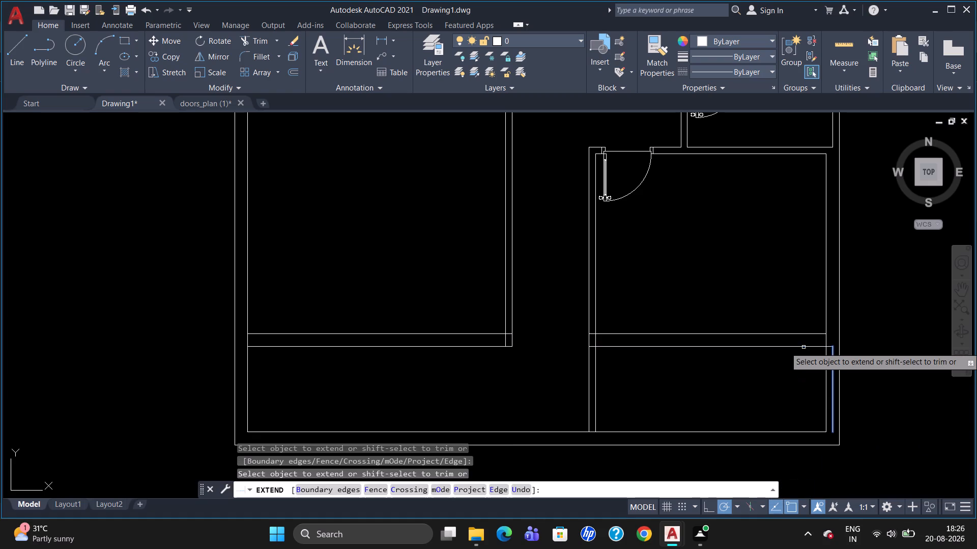
pyautogui.click(812, 432)
pyautogui.press('Escape')
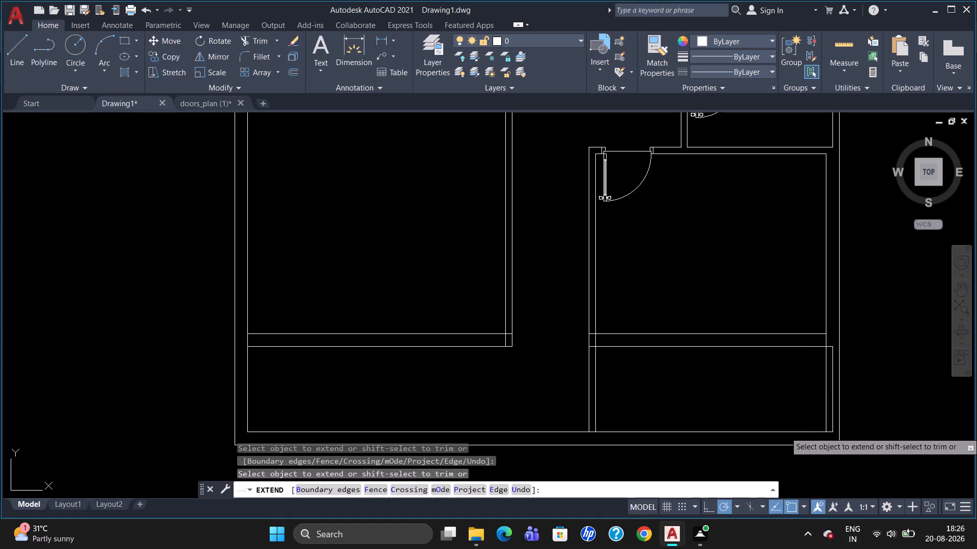
# Erase the bottom room's original east inner wall line, inside the new offset line.
pyautogui.click(827, 402)
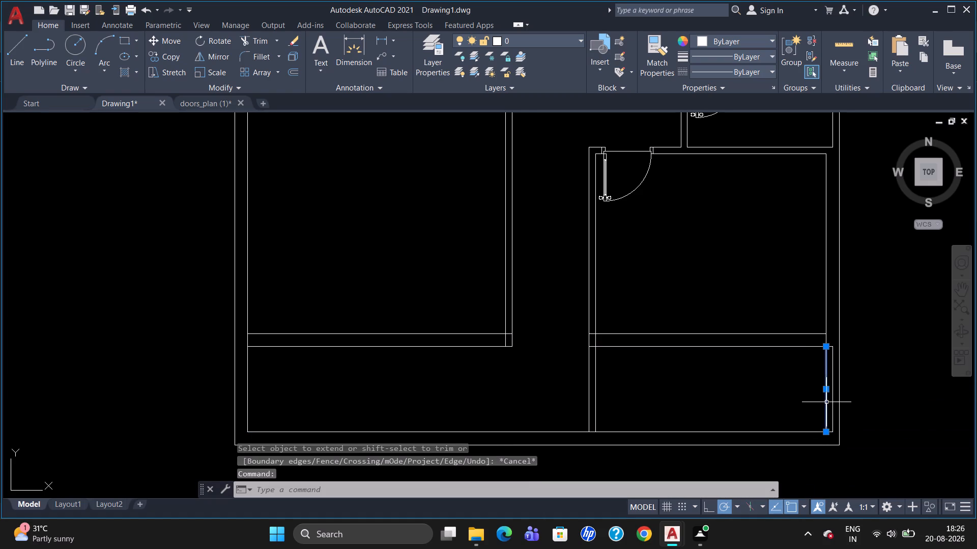
pyautogui.press('Delete')
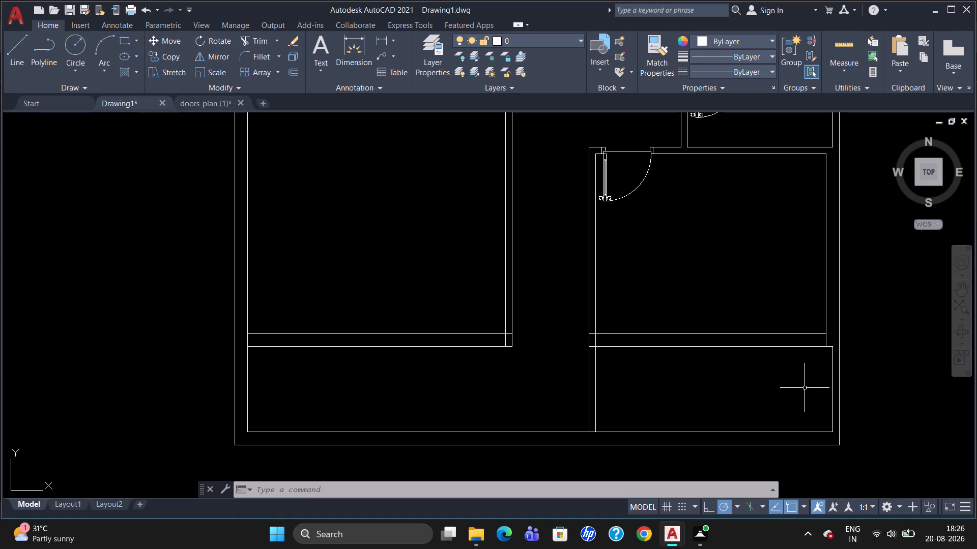
# Trim the leftover piece of the upper room's east wall line between the two lower cross wall lines.
pyautogui.write('tr')
pyautogui.press('Return')
pyautogui.press('Return')
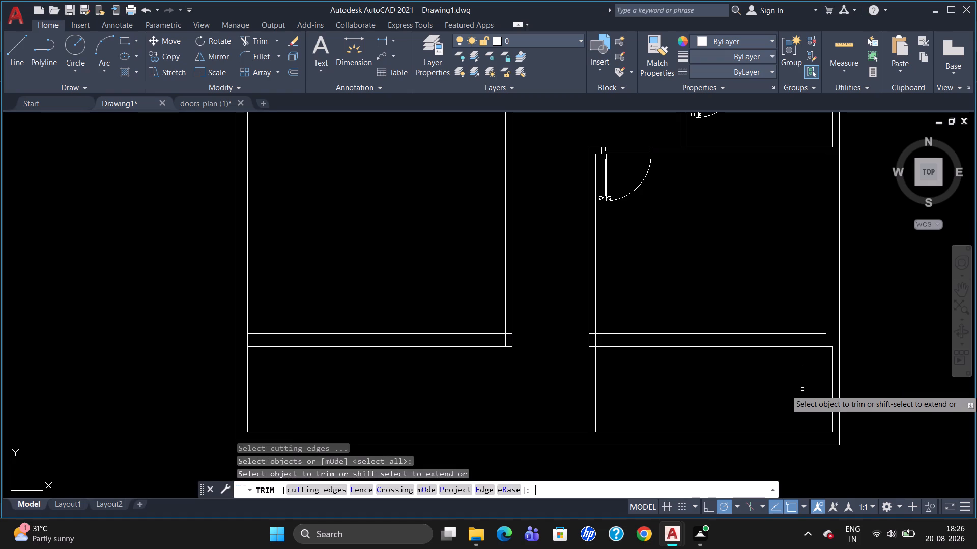
pyautogui.click(825, 340)
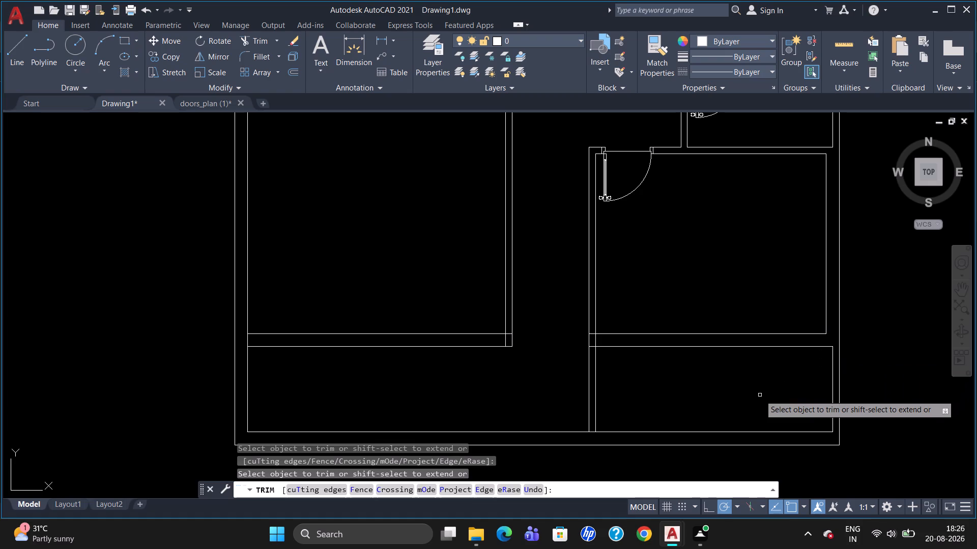
pyautogui.press('Escape')
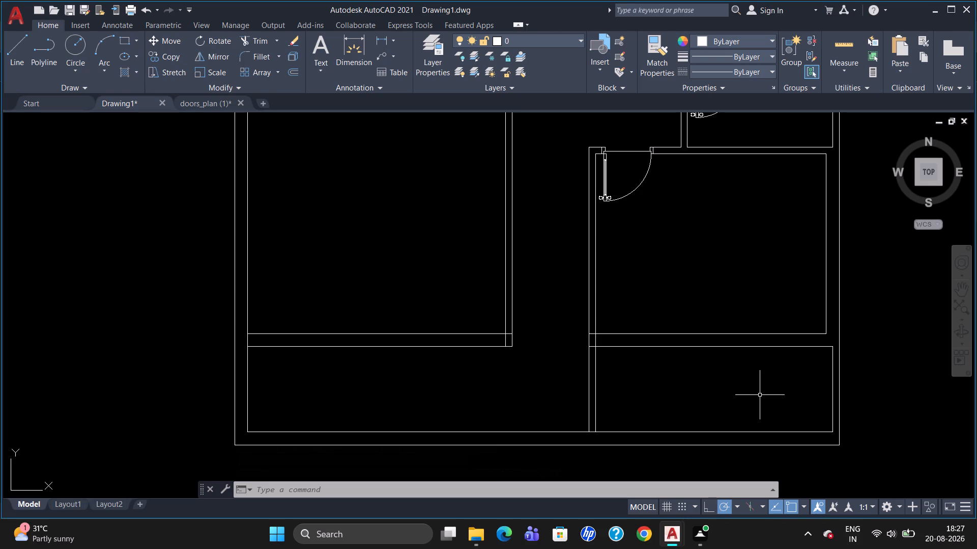
# Offset the lower cross wall's bottom line 4.5" upward into the wall.
pyautogui.press('o')
pyautogui.press('Return')
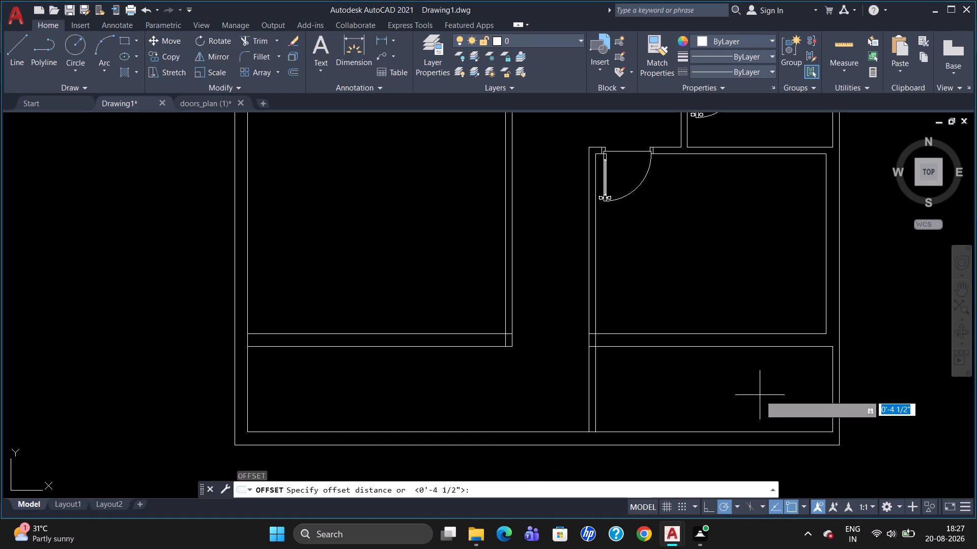
pyautogui.write('4.5"')
pyautogui.press('Return')
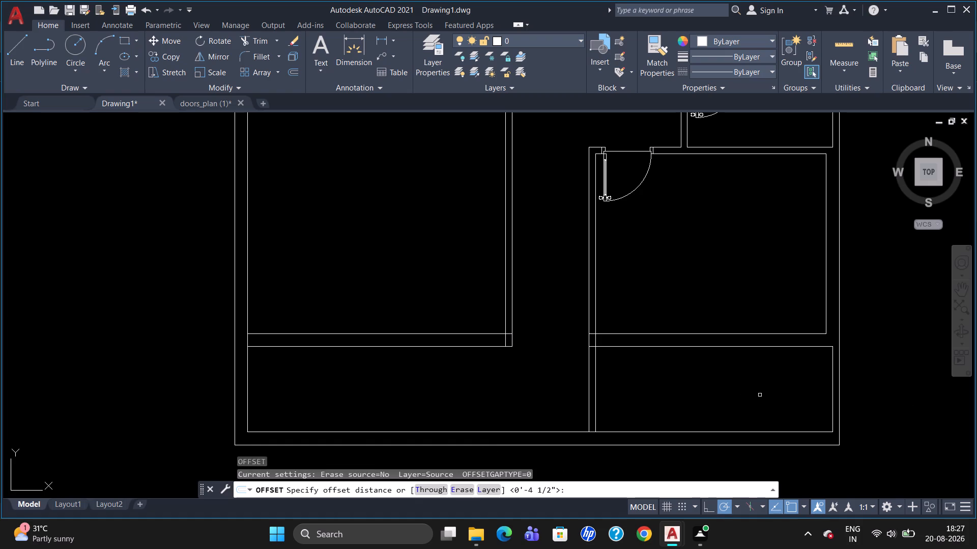
pyautogui.click(749, 348)
pyautogui.click(752, 339)
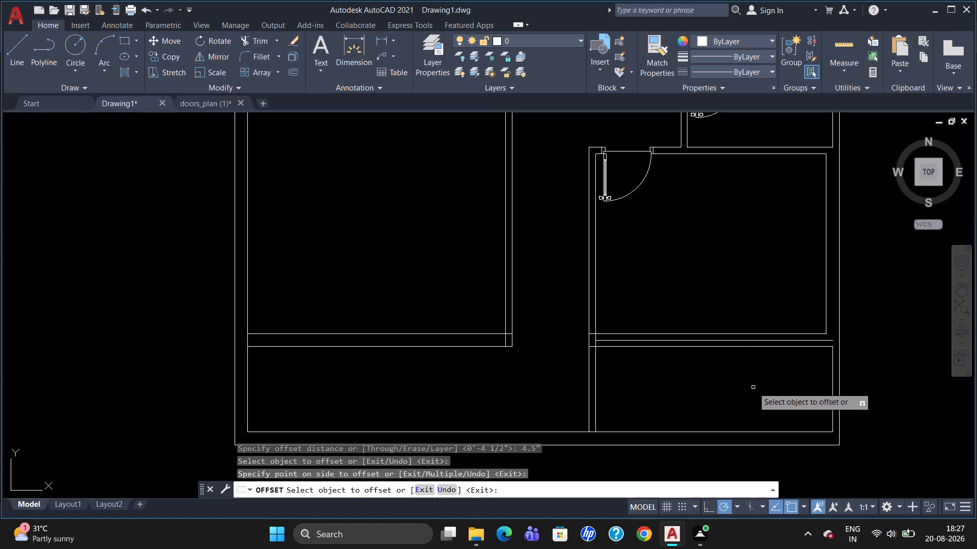
pyautogui.press('Escape')
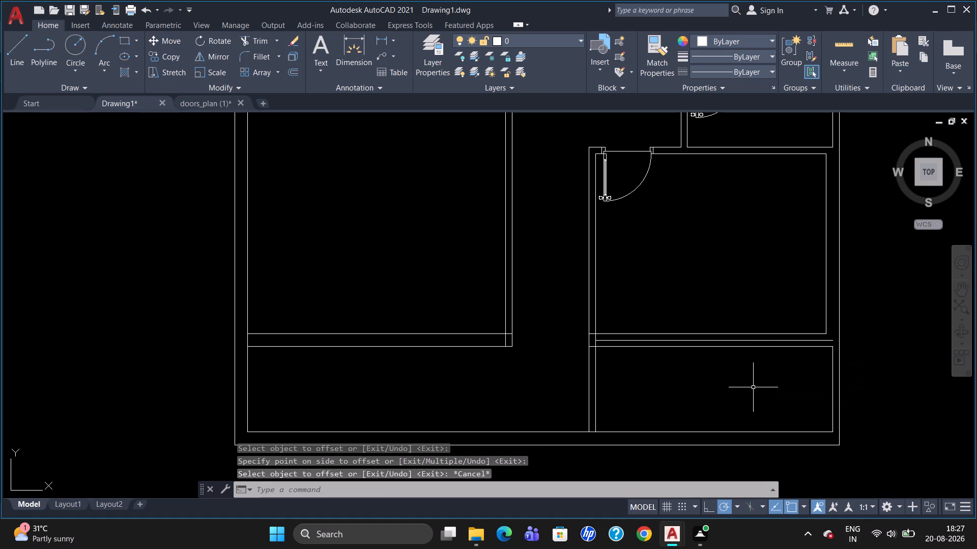
# Extend the bottom room's east wall line up to the new cross wall offset line.
pyautogui.write('ex')
pyautogui.press('Return')
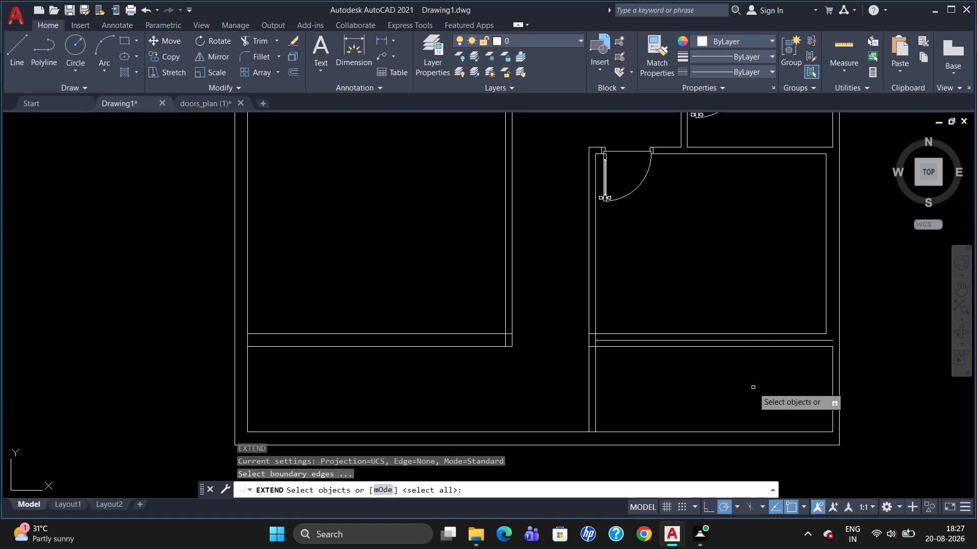
pyautogui.click(758, 341)
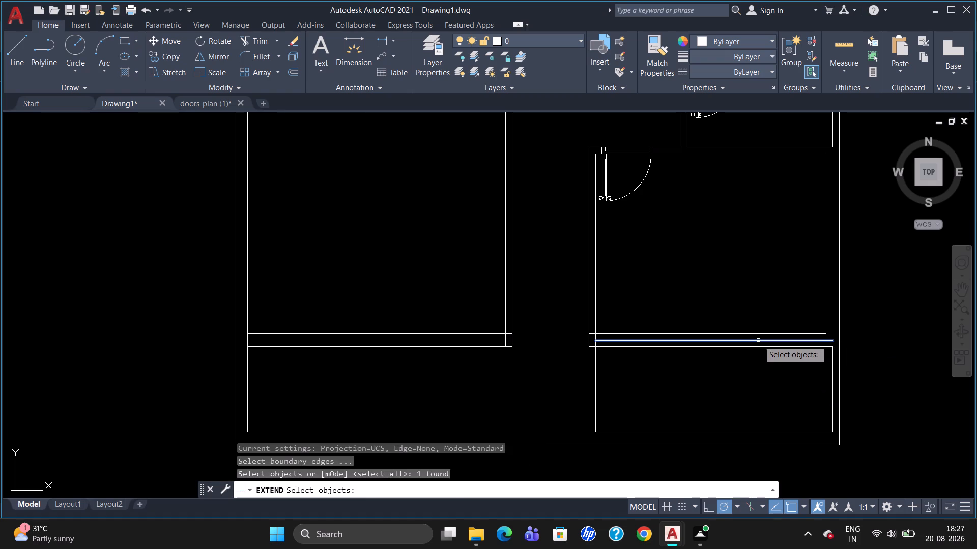
pyautogui.press('Return')
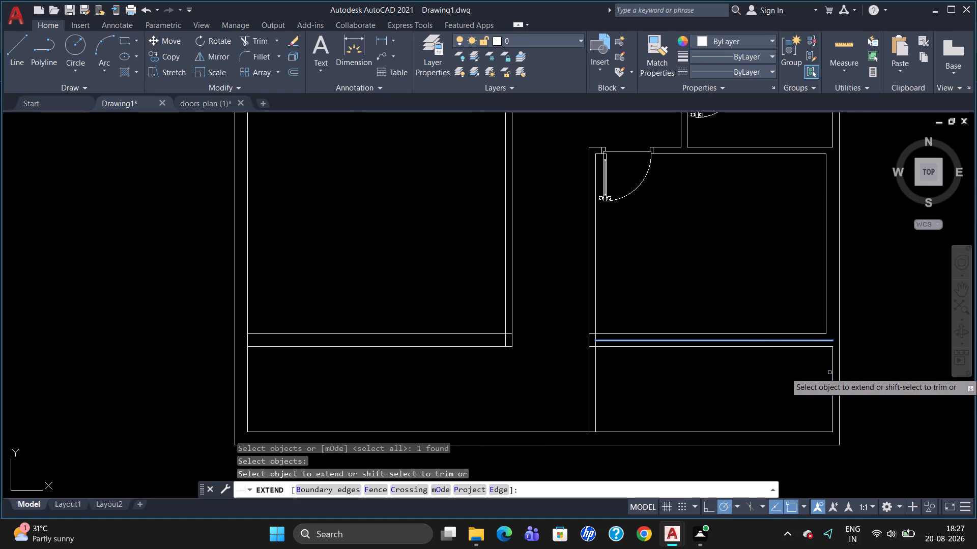
pyautogui.click(829, 372)
pyautogui.click(834, 370)
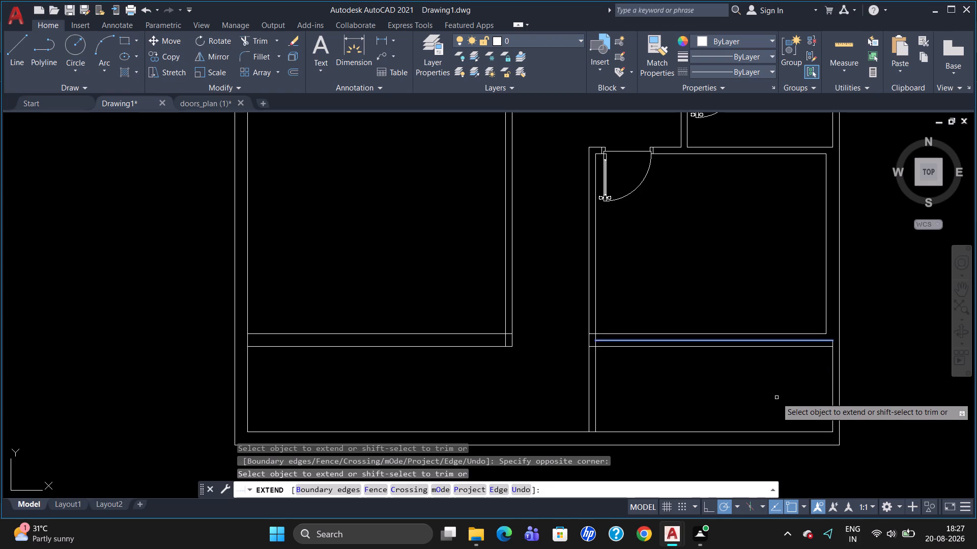
pyautogui.press('Escape')
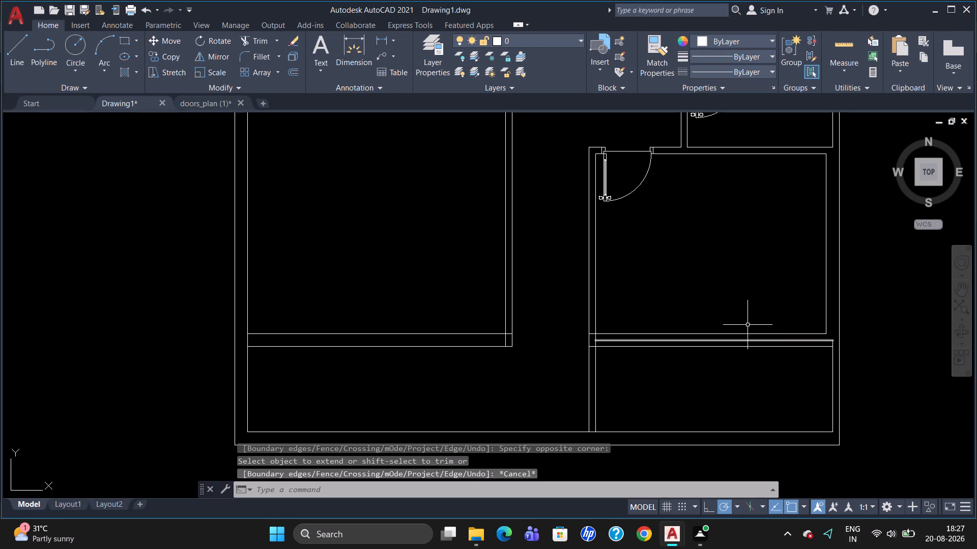
# Erase the original bottom line of the lower cross wall in the bottom-right room.
pyautogui.click(741, 348)
pyautogui.press('Delete')
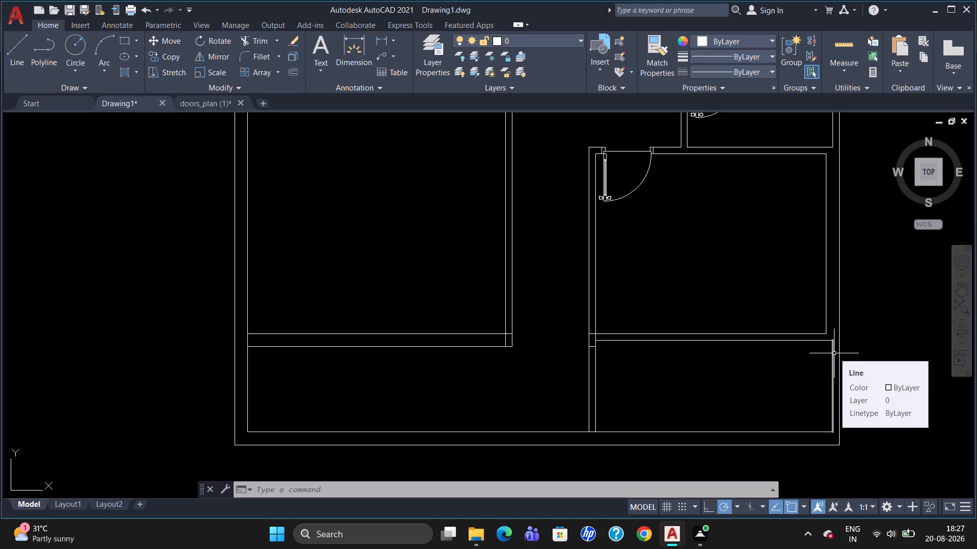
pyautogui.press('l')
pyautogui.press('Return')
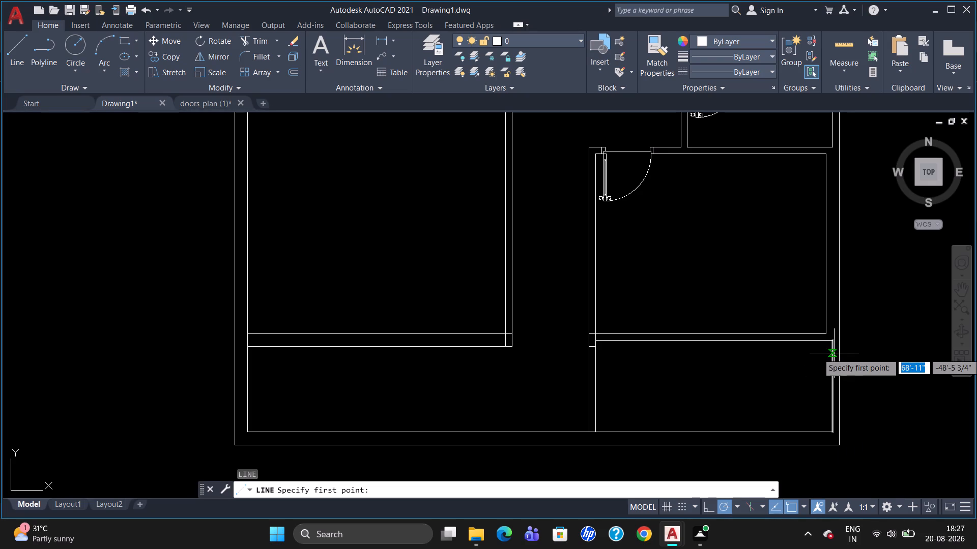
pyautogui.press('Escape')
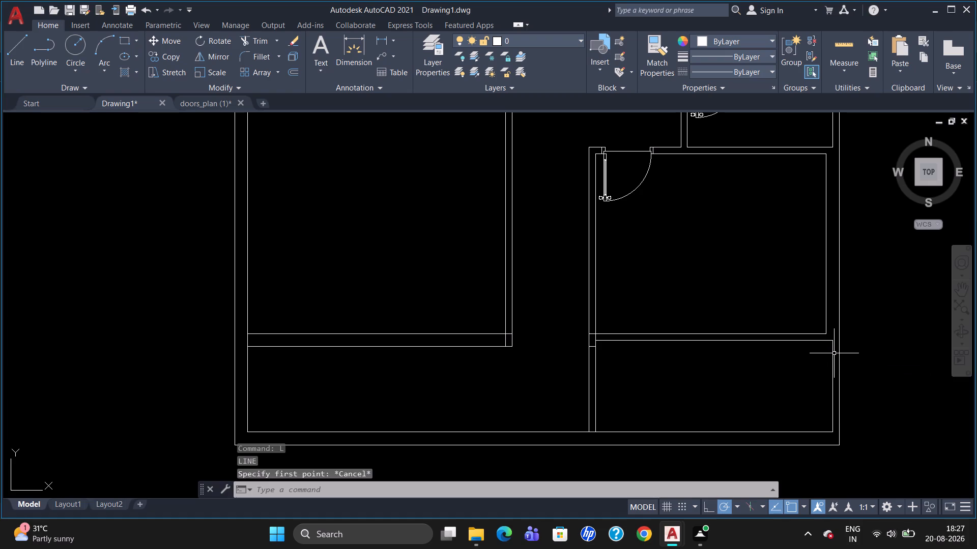
# Offset the bottom room's east wall line 7'9" west into the room.
pyautogui.press('o')
pyautogui.press('Return')
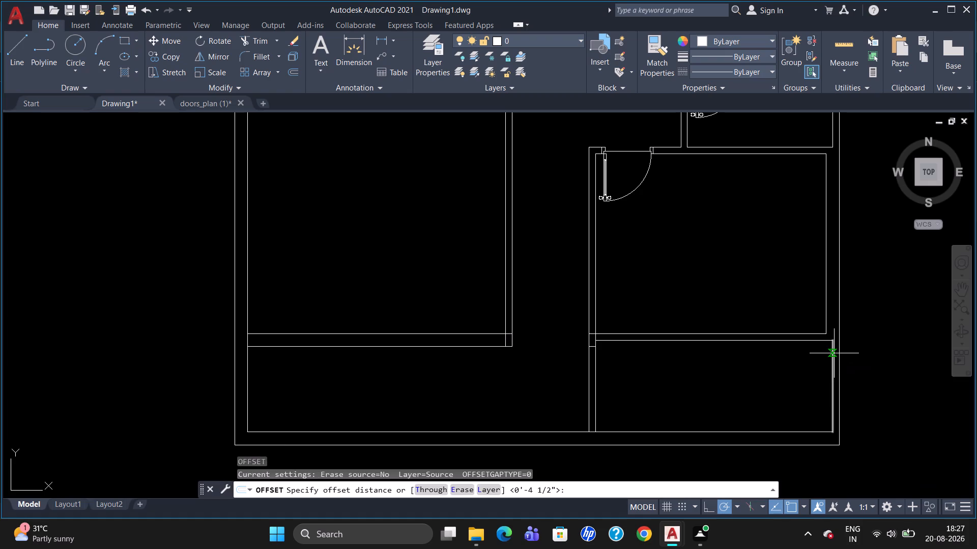
pyautogui.write('7\'9"')
pyautogui.press('Return')
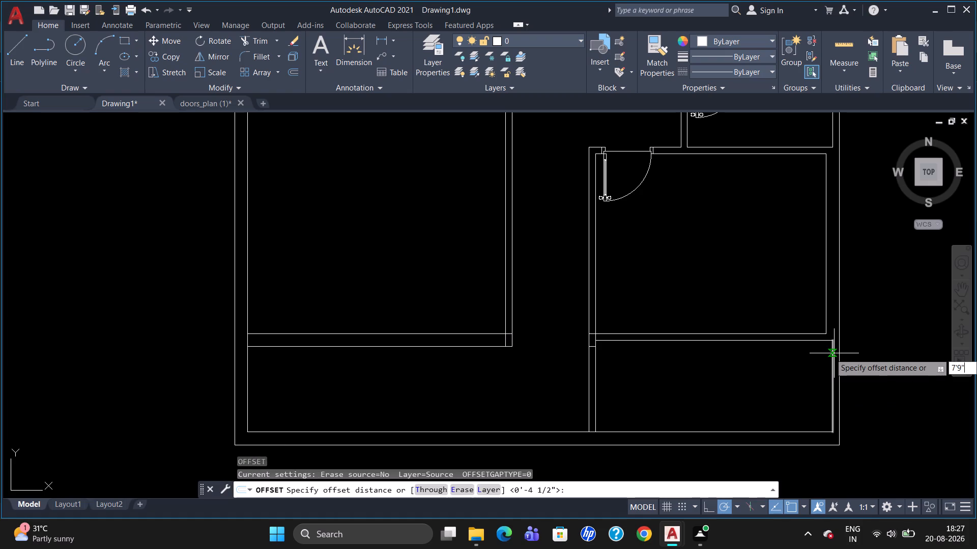
pyautogui.click(831, 365)
pyautogui.click(801, 382)
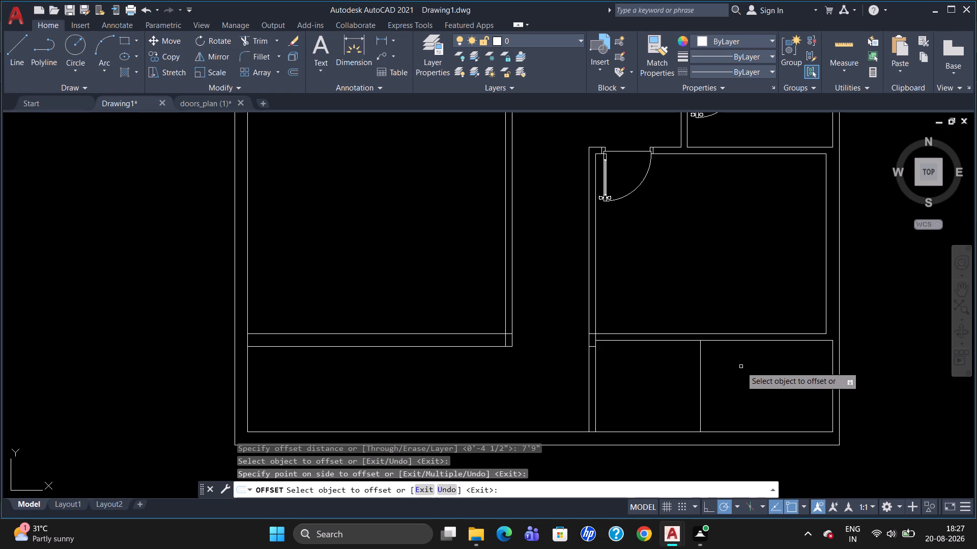
pyautogui.scroll(1, 762, 285)
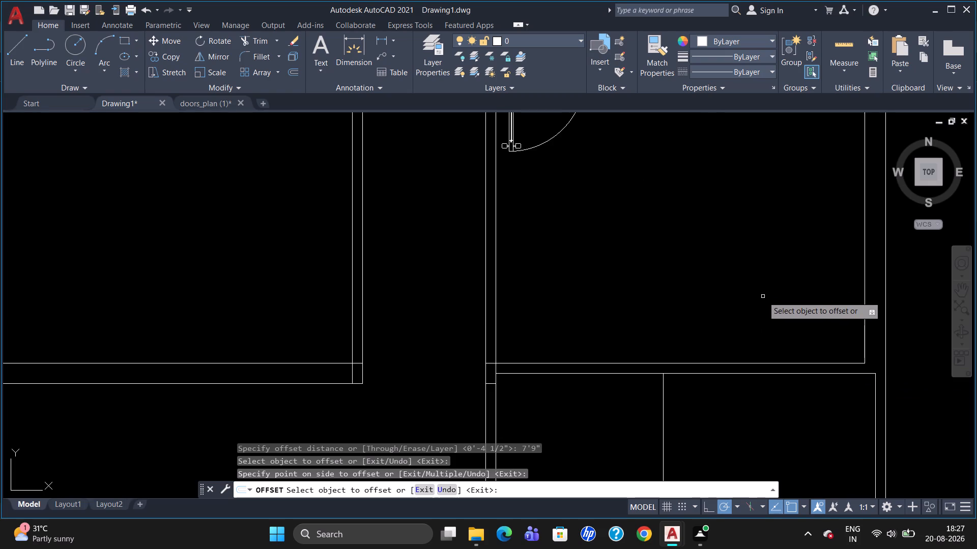
pyautogui.scroll(-1, 763, 298)
pyautogui.press('Escape')
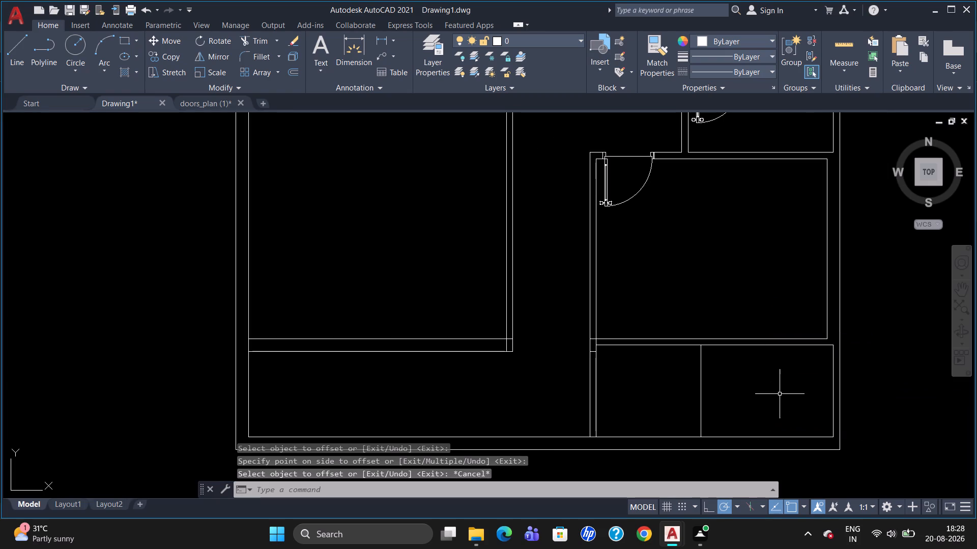
# Draw a jamb line across the lower cross wall, tracked 9" east from the partition line's top end.
pyautogui.scroll(1, 791, 362)
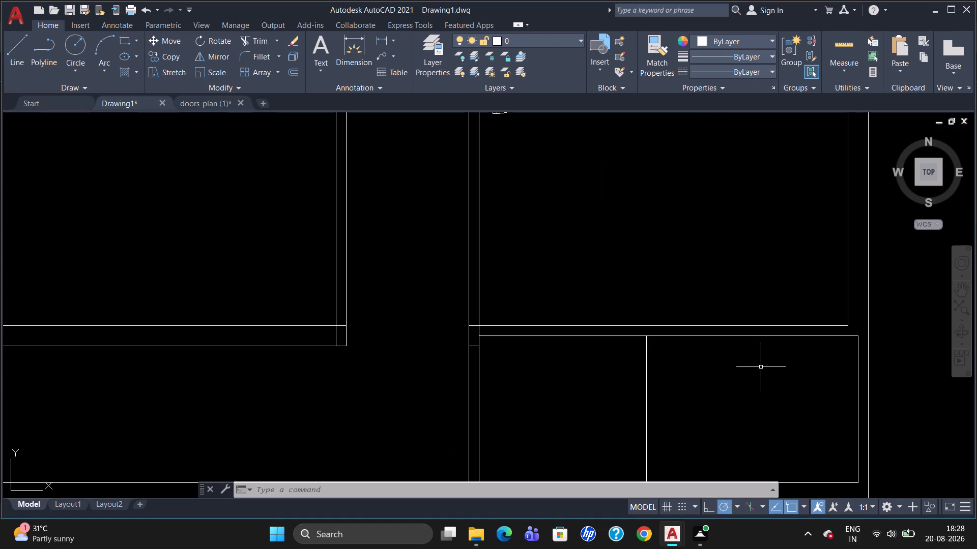
pyautogui.scroll(1, 758, 364)
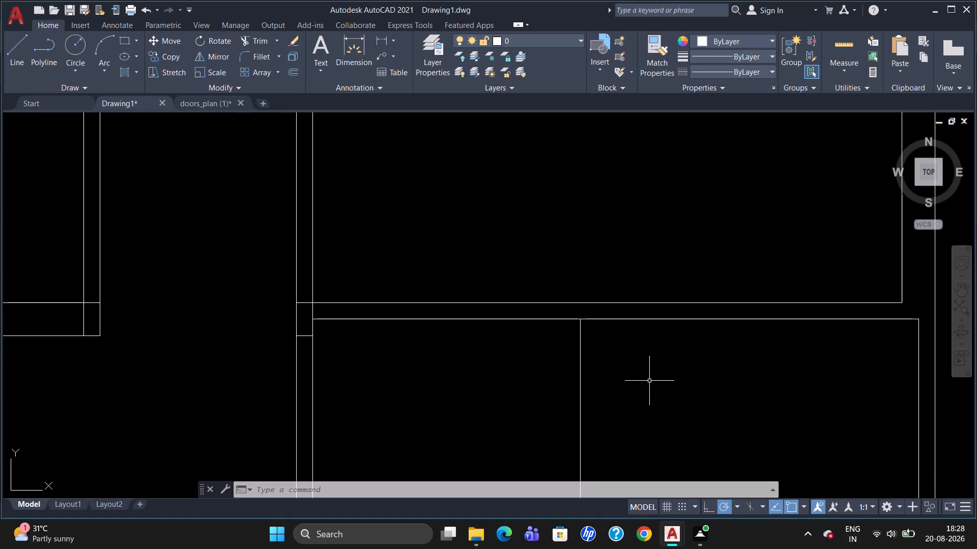
pyautogui.press('l')
pyautogui.press('Return')
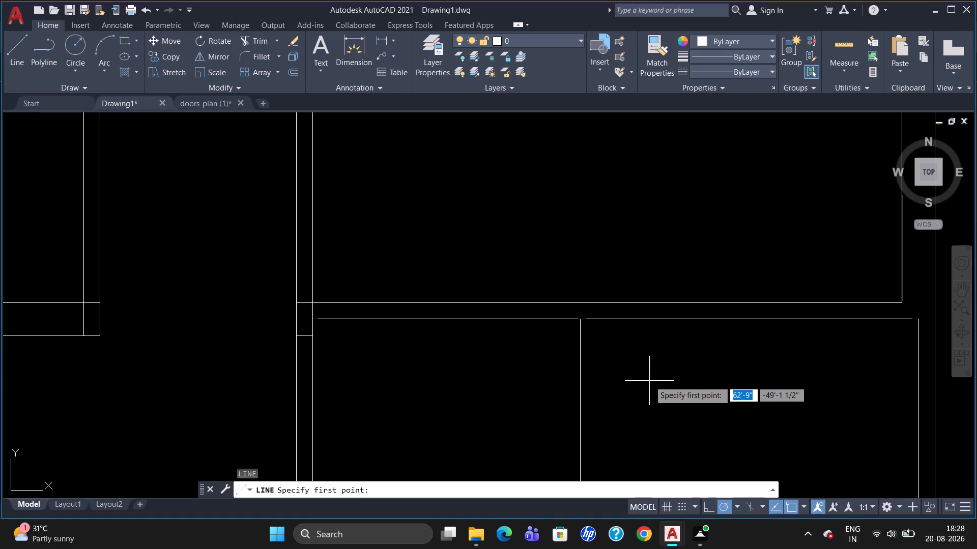
pyautogui.press('y')
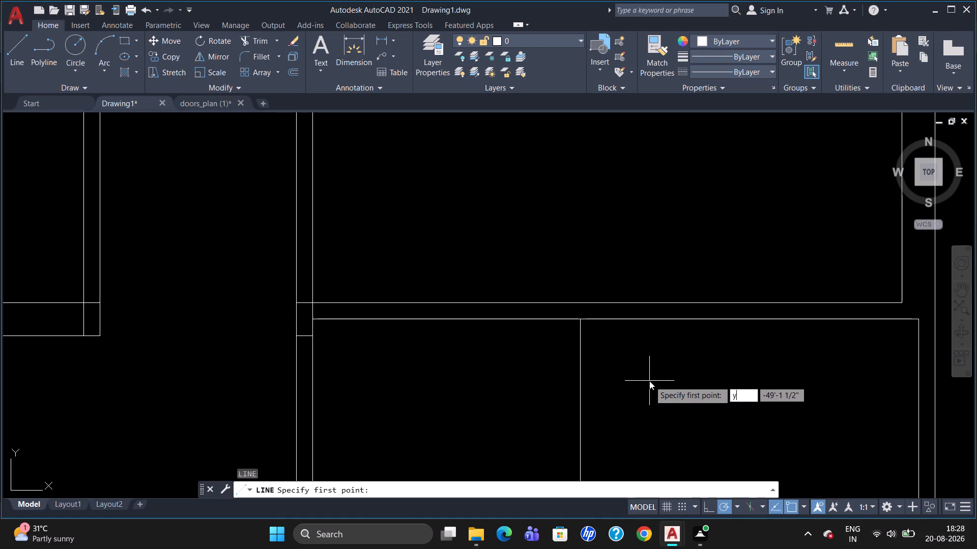
pyautogui.press('BackSpace')
pyautogui.write('tk')
pyautogui.press('Return')
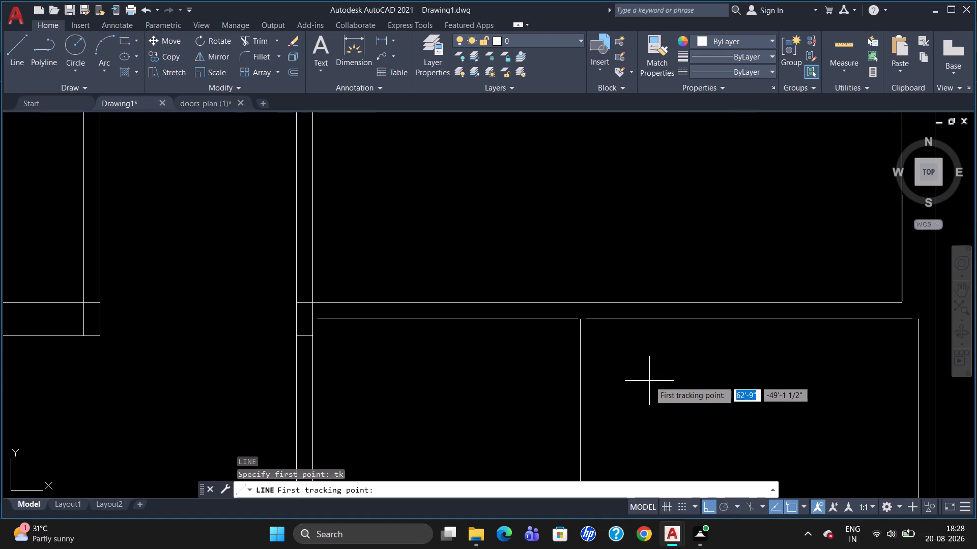
pyautogui.click(580, 321)
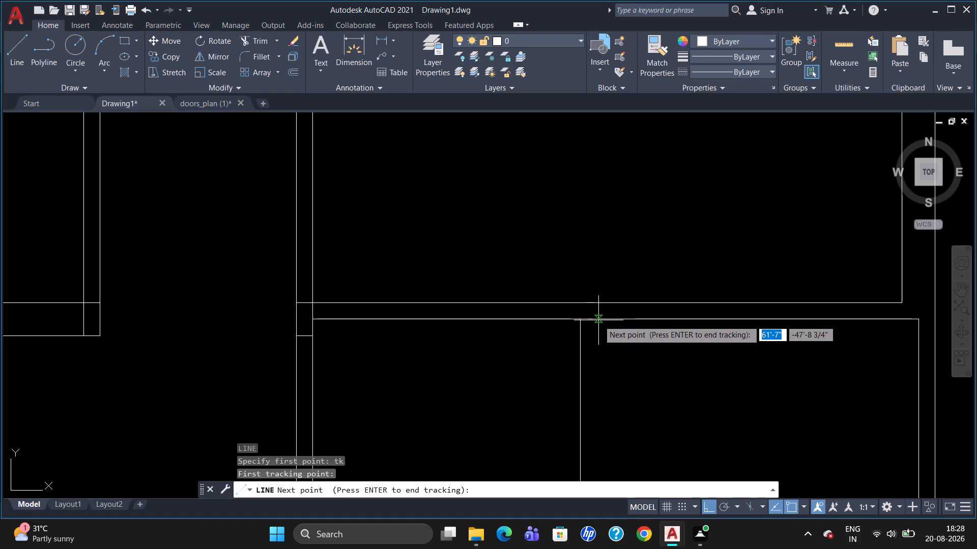
pyautogui.write('9"')
pyautogui.press('Return')
pyautogui.press('Return')
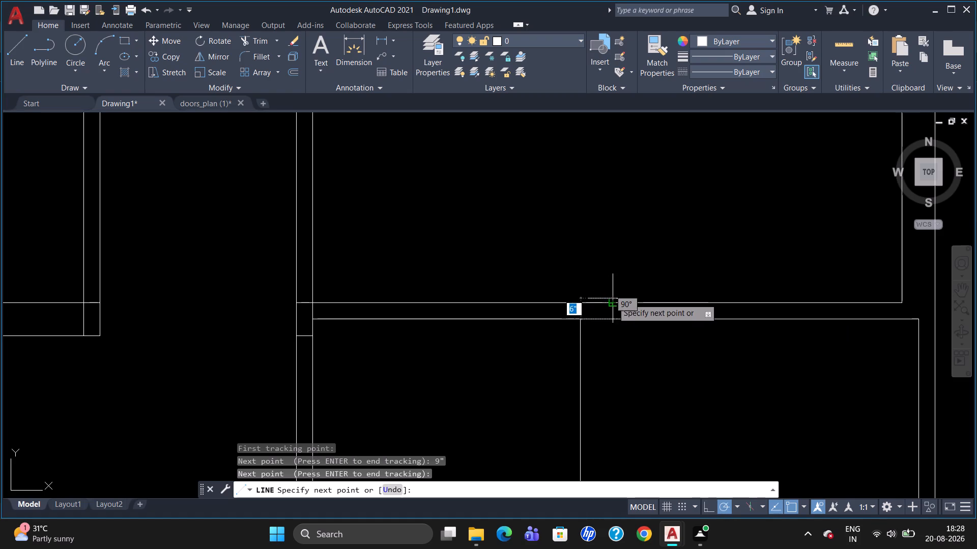
pyautogui.click(613, 301)
pyautogui.press('Escape')
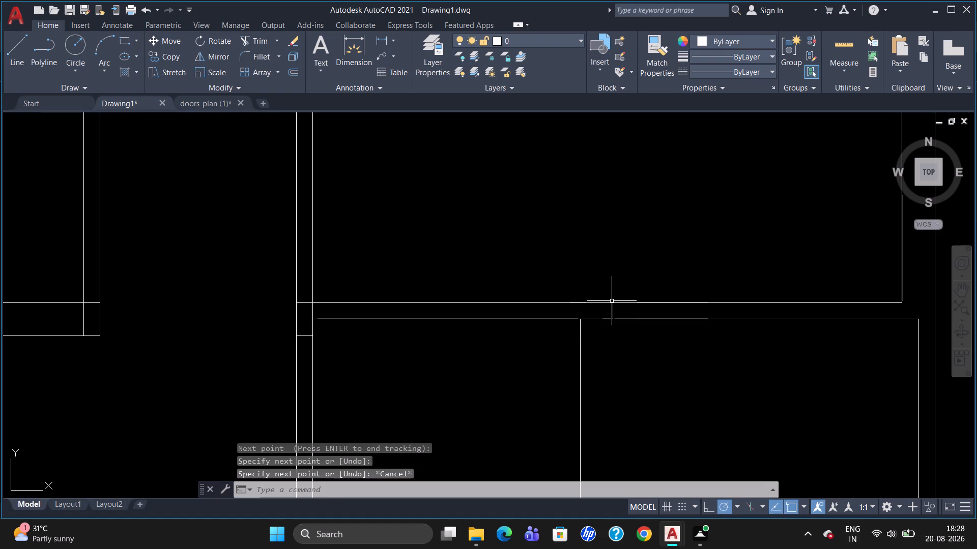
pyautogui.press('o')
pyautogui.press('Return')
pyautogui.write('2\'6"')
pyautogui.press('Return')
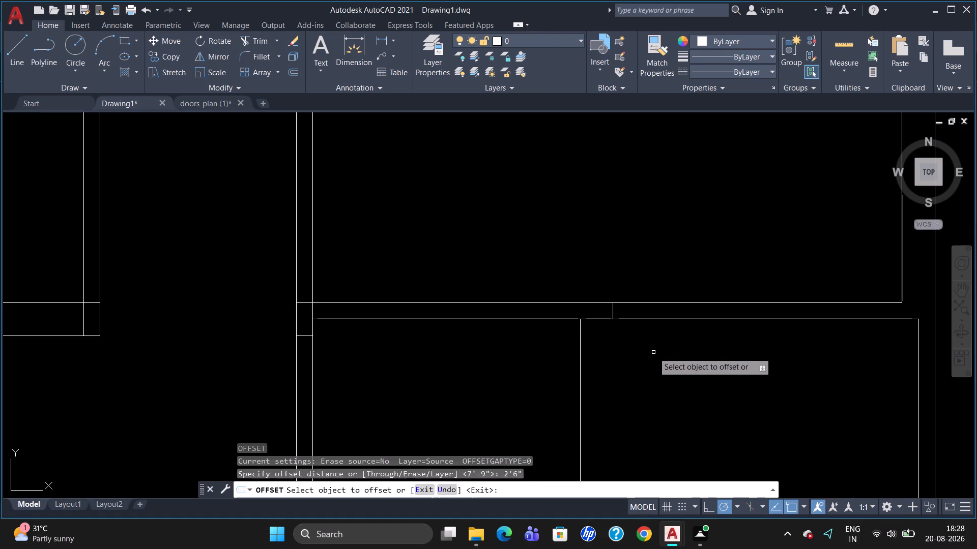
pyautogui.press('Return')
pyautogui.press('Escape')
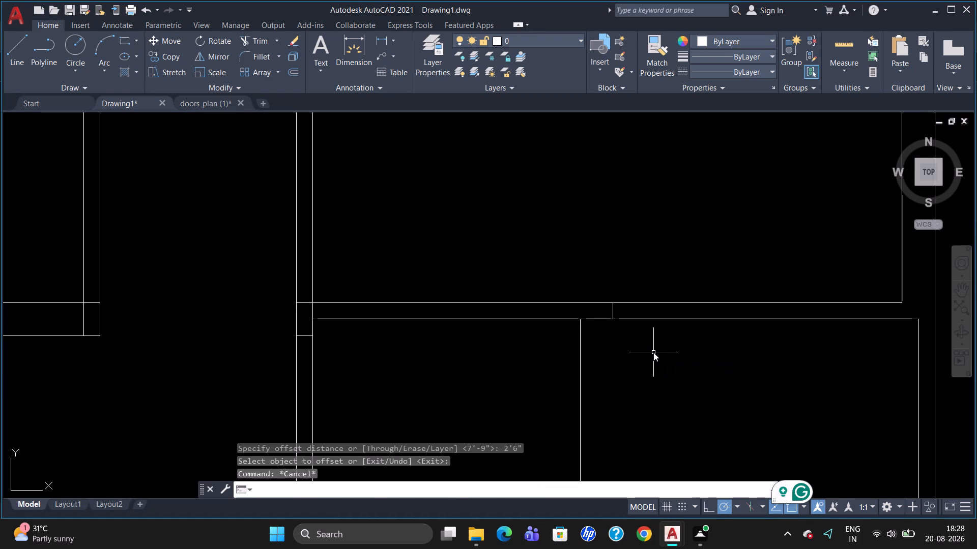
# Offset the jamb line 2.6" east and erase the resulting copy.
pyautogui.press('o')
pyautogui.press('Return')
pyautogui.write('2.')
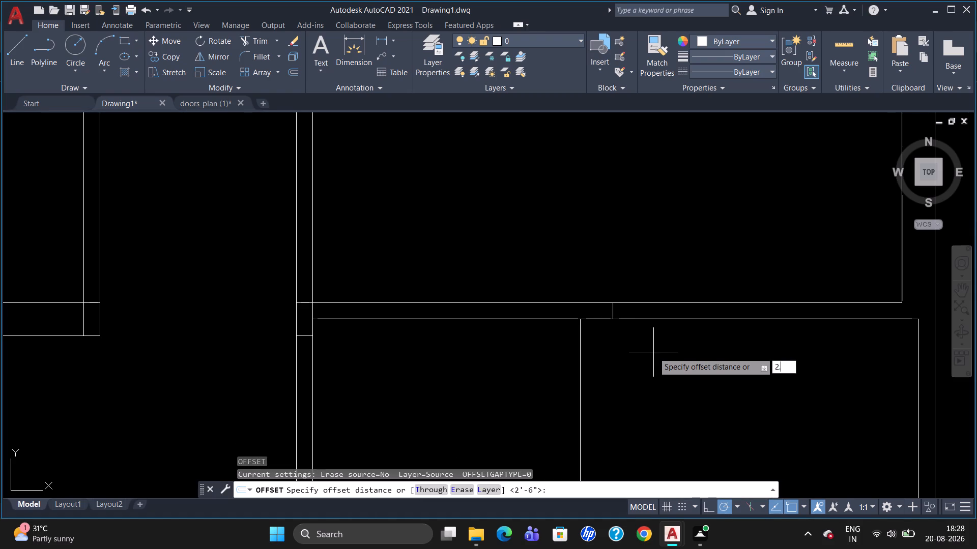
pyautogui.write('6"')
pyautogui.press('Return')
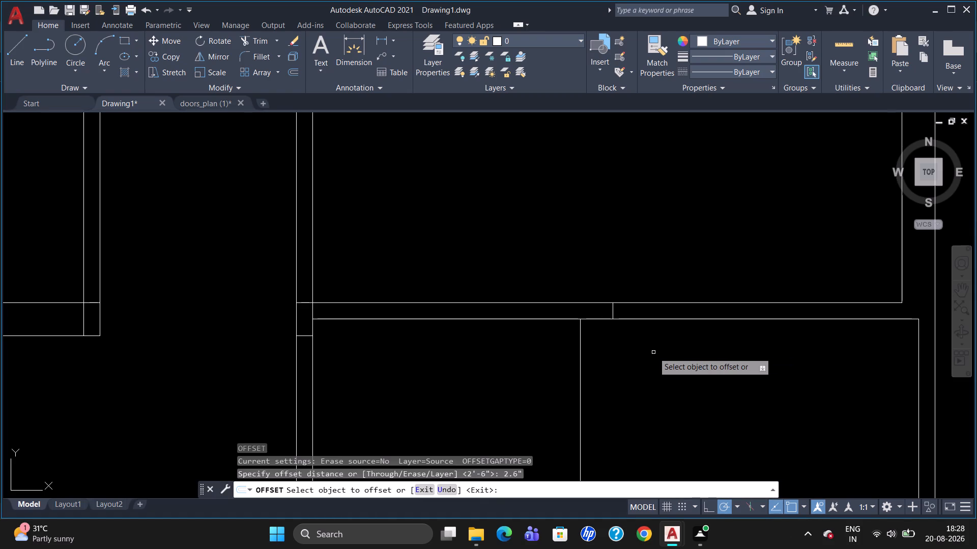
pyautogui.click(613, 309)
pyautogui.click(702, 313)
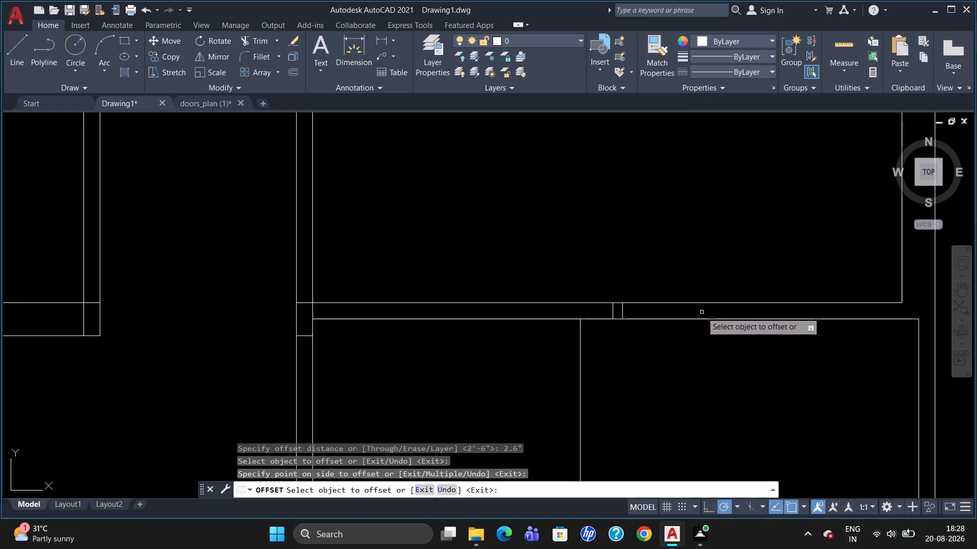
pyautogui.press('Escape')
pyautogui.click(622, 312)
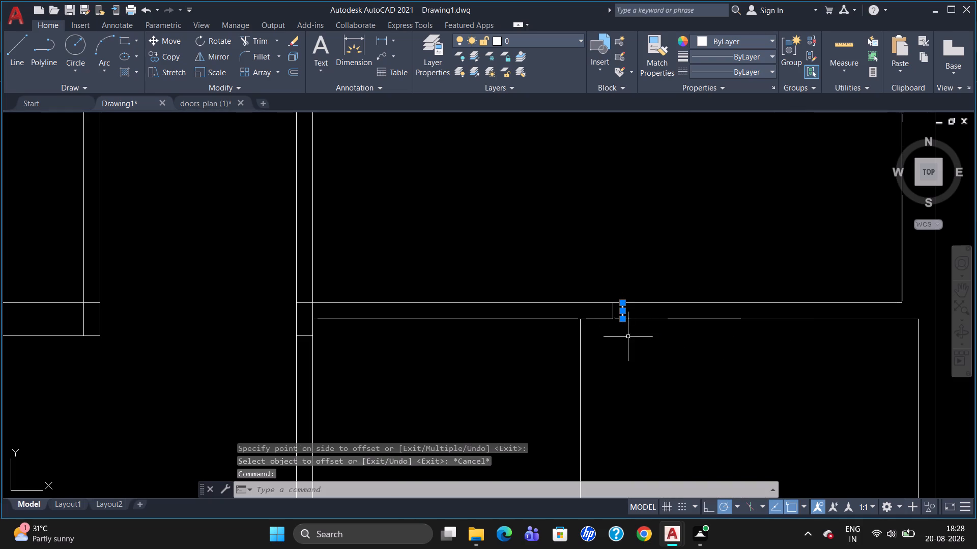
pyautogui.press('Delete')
# Offset the jamb line 2'6" east to mark the other side of the door opening.
pyautogui.press('o')
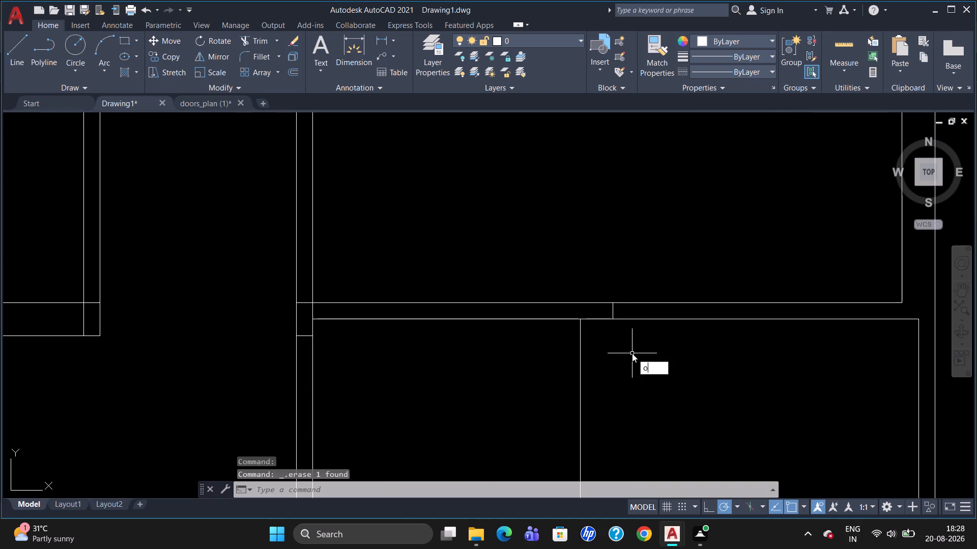
pyautogui.press('Return')
pyautogui.write('2\'6"')
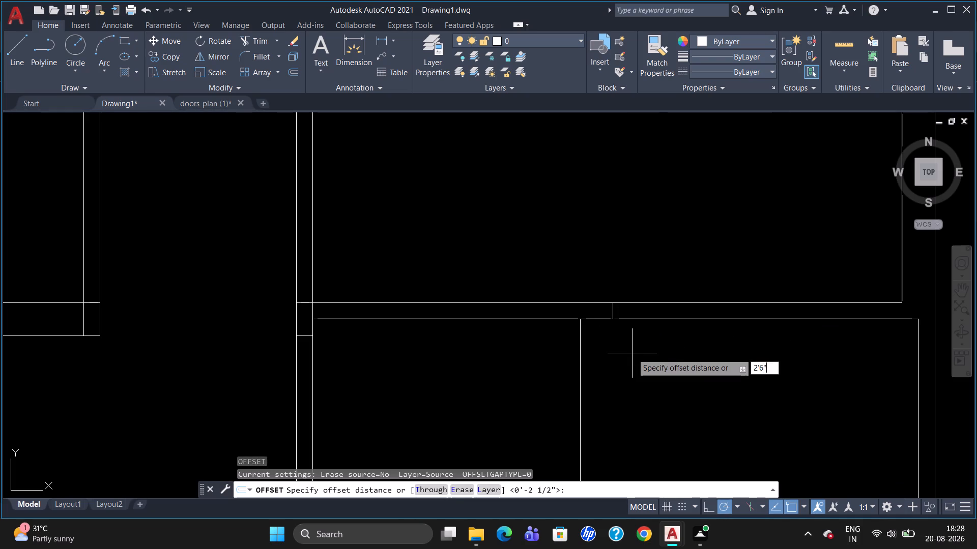
pyautogui.press('Return')
pyautogui.click(613, 311)
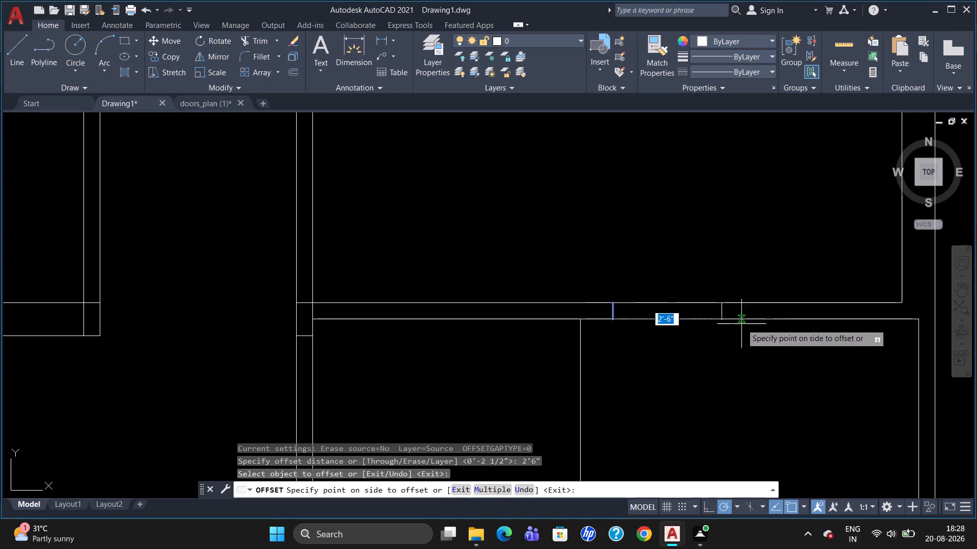
pyautogui.click(741, 325)
pyautogui.press('Escape')
# Trim the lower cross wall's bottom line between the two jamb lines.
pyautogui.scroll(-1, 868, 321)
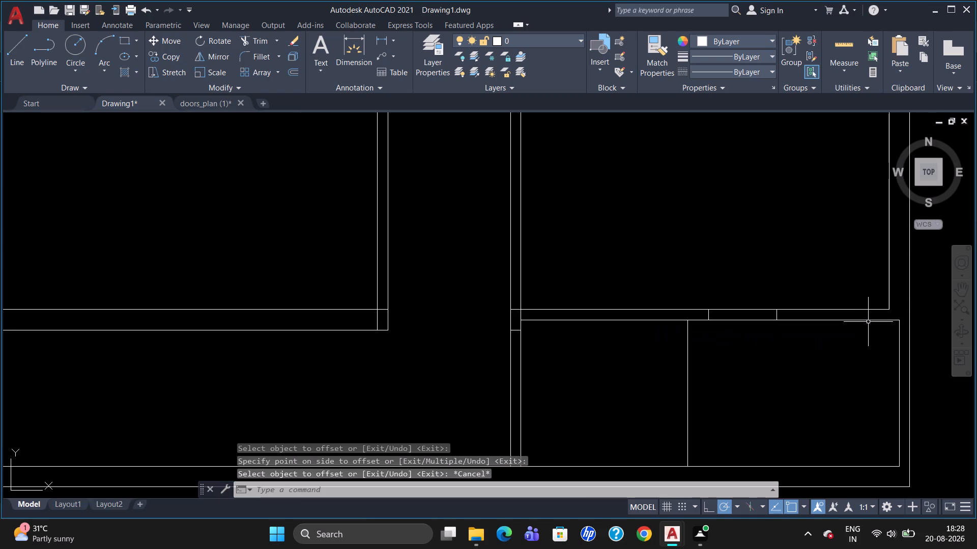
pyautogui.scroll(-1, 859, 377)
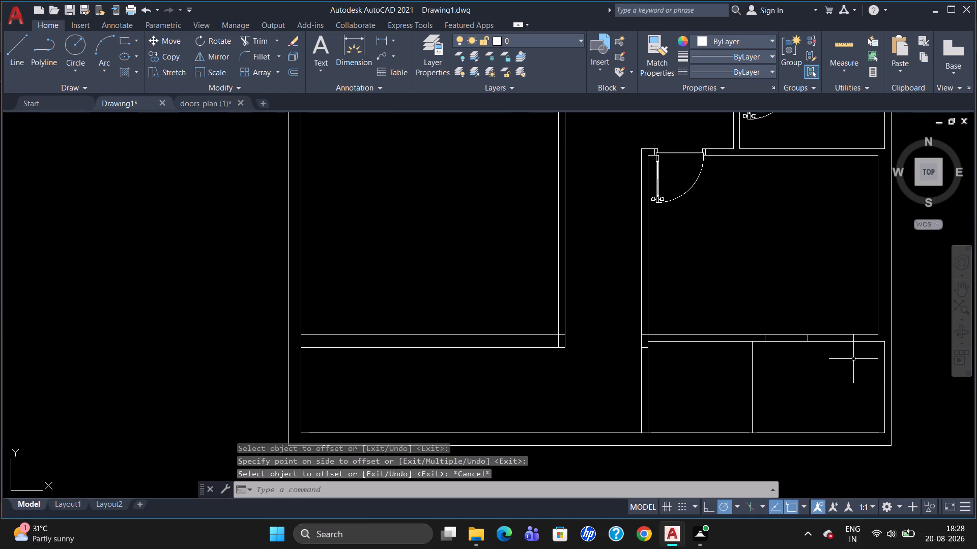
pyautogui.scroll(-1, 800, 268)
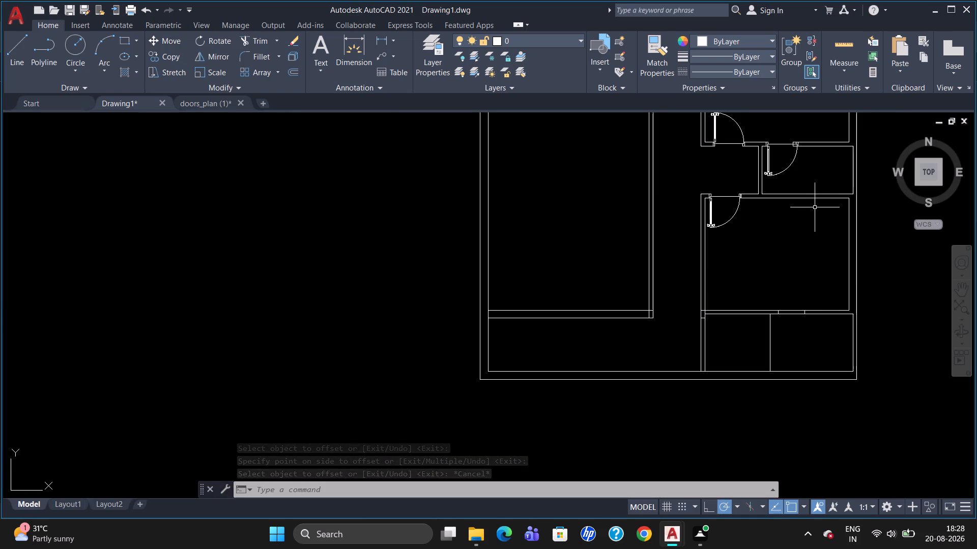
pyautogui.scroll(2, 814, 206)
pyautogui.scroll(-2, 676, 286)
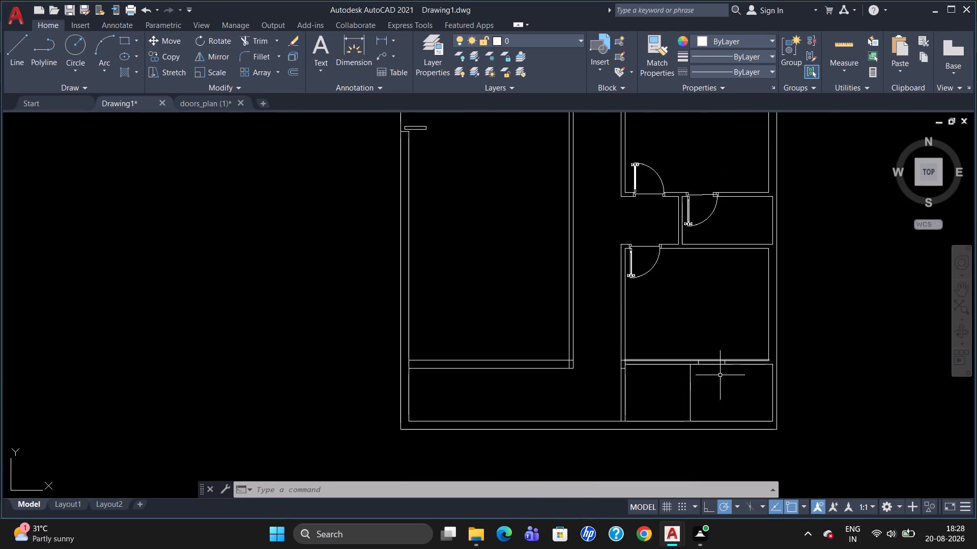
pyautogui.scroll(2, 720, 379)
pyautogui.scroll(-1, 720, 379)
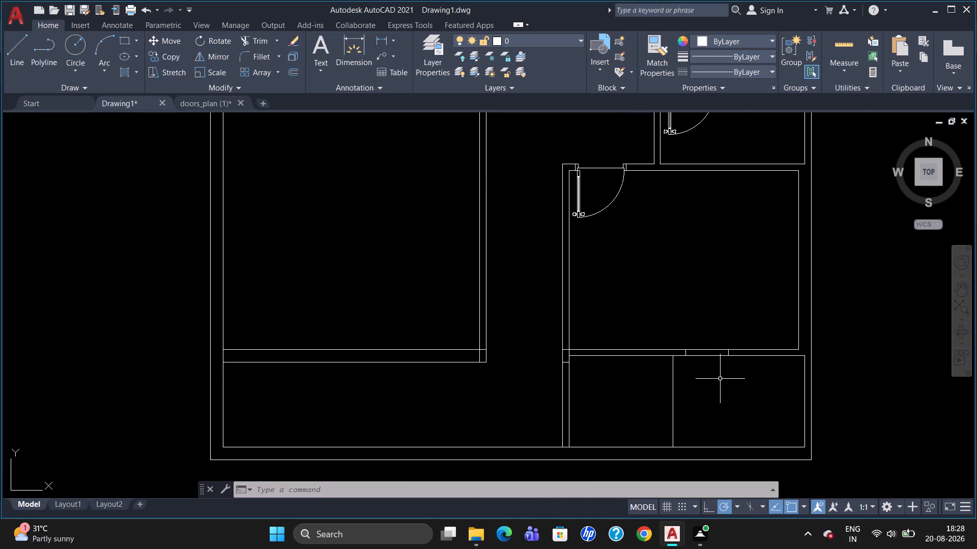
pyautogui.write('tr')
pyautogui.press('Return')
pyautogui.press('Return')
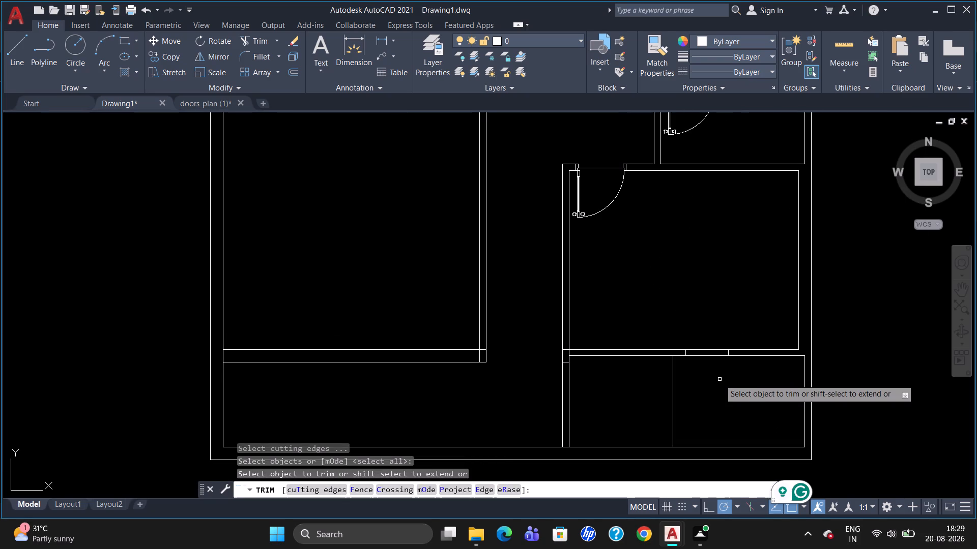
pyautogui.click(705, 355)
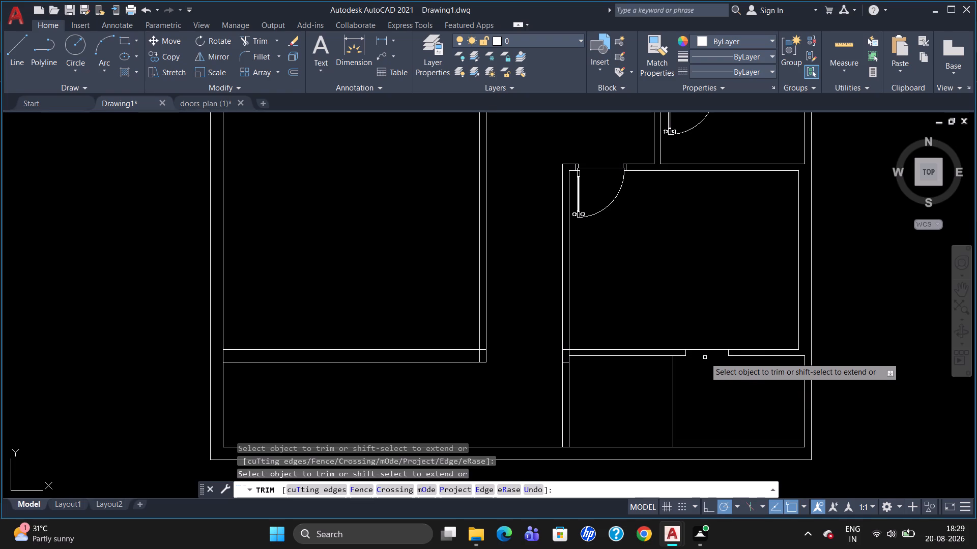
pyautogui.scroll(-1, 720, 291)
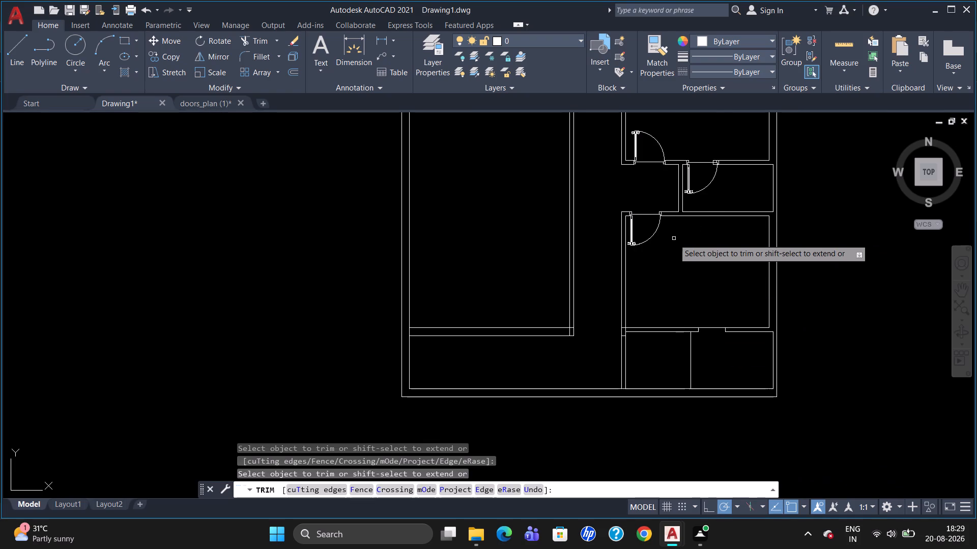
pyautogui.press('Escape')
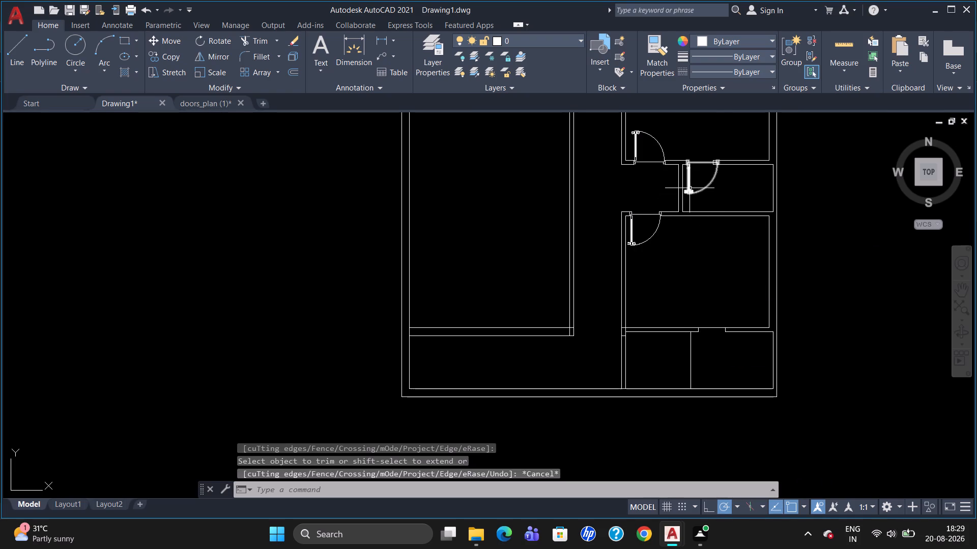
# Copy the door of the small room above into the lower cross wall's new opening, at the west jamb.
pyautogui.click(689, 188)
pyautogui.write('co')
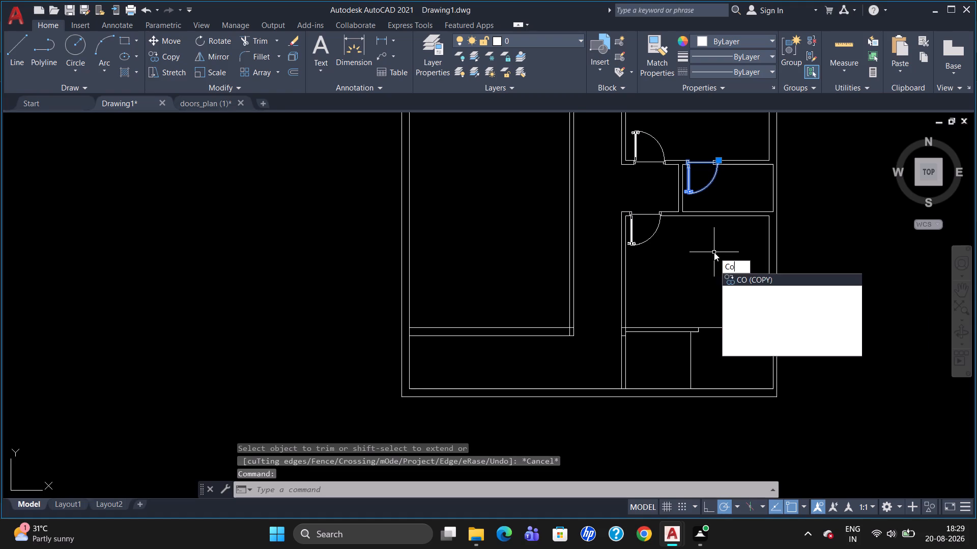
pyautogui.press('Return')
pyautogui.click(690, 160)
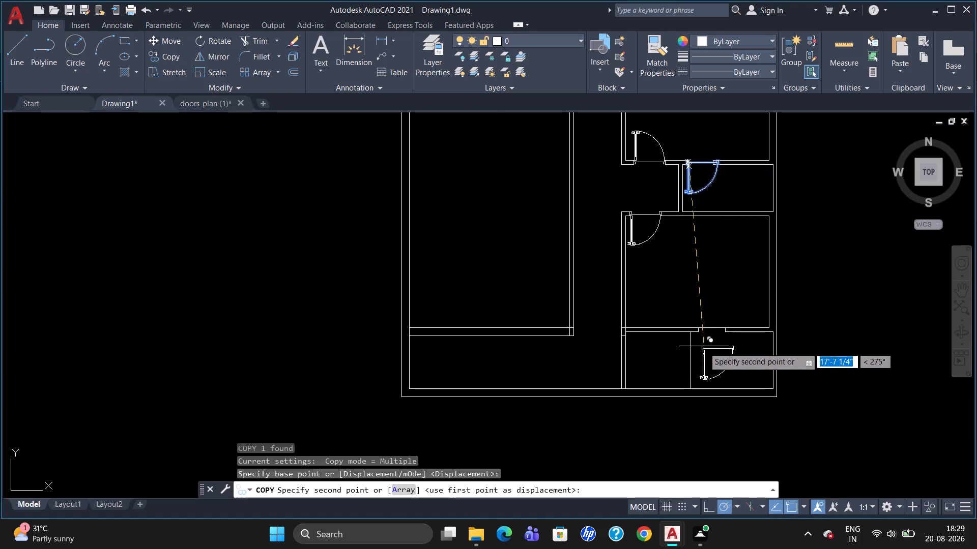
pyautogui.scroll(2, 703, 348)
pyautogui.scroll(2, 699, 303)
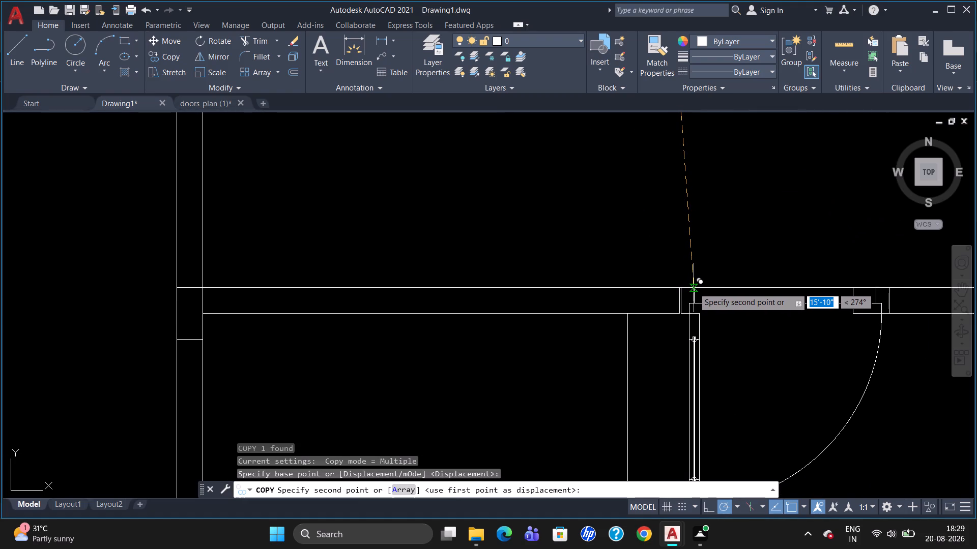
pyautogui.scroll(2, 694, 288)
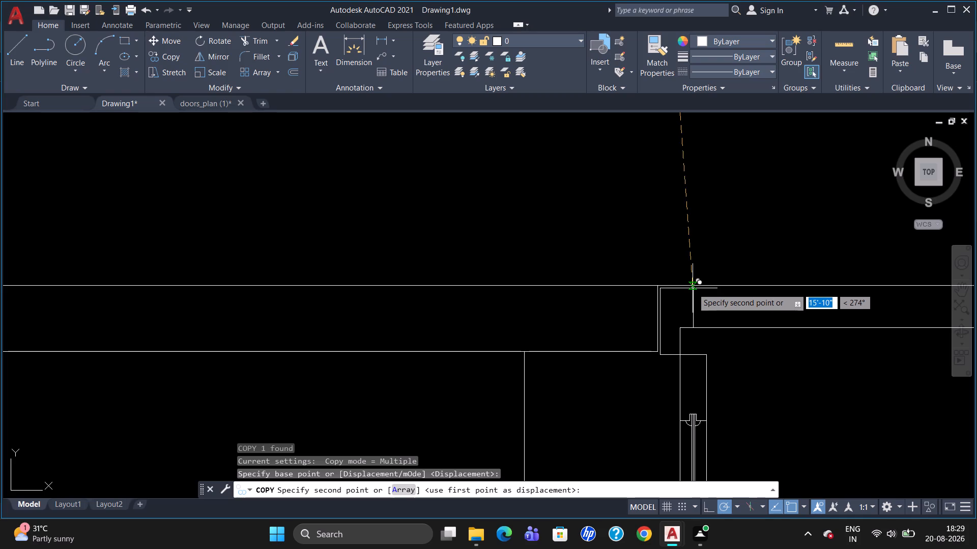
pyautogui.click(691, 286)
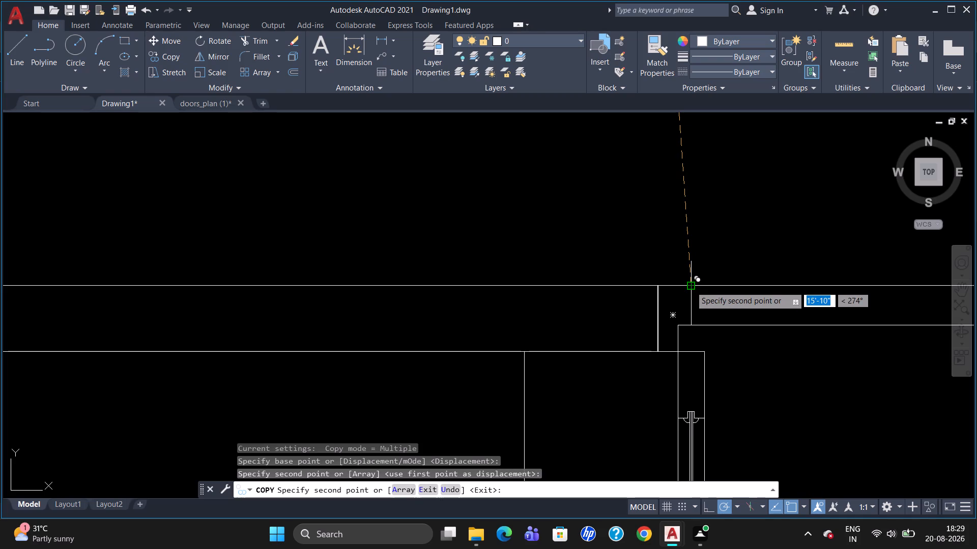
pyautogui.press('Escape')
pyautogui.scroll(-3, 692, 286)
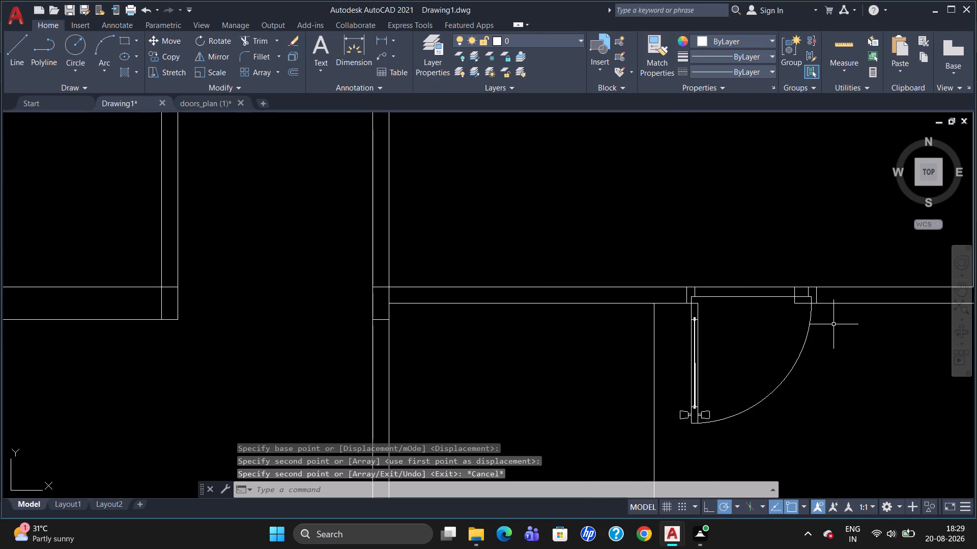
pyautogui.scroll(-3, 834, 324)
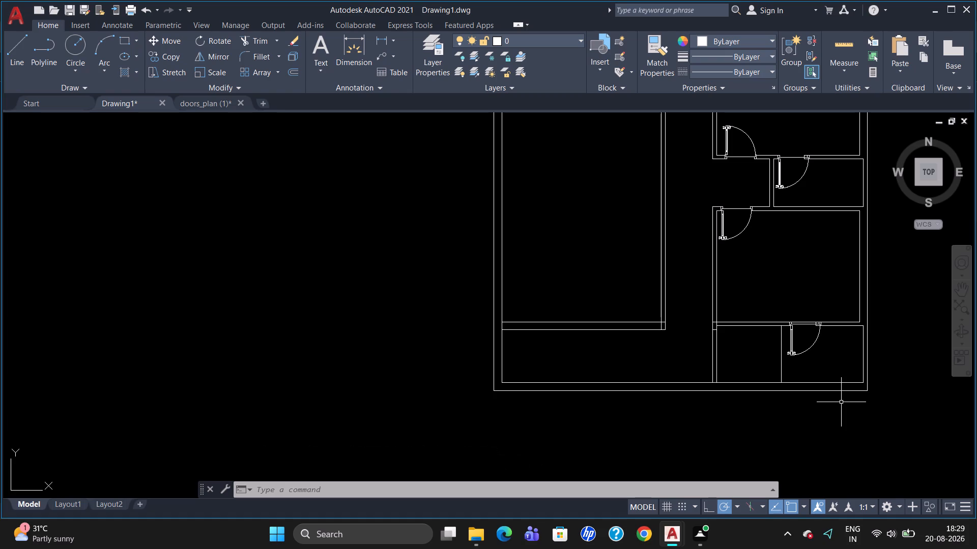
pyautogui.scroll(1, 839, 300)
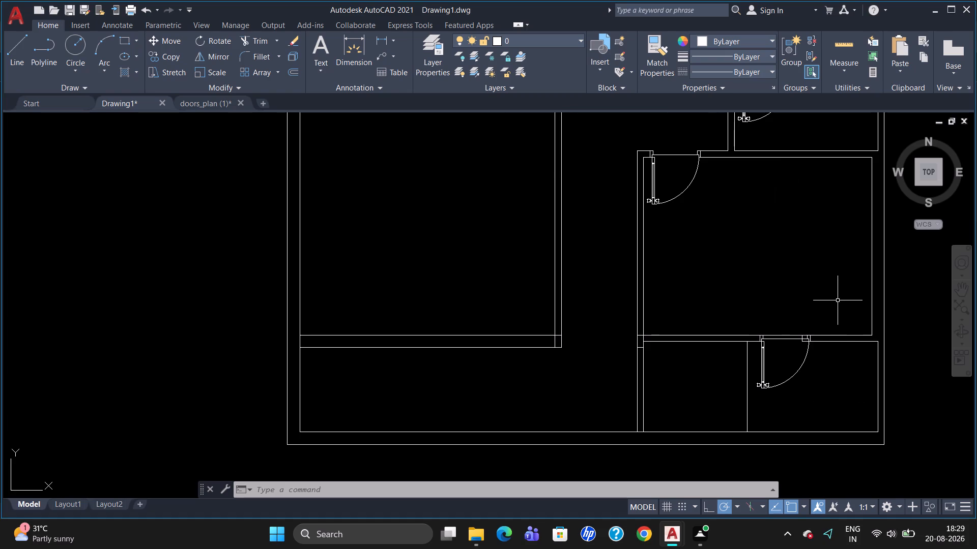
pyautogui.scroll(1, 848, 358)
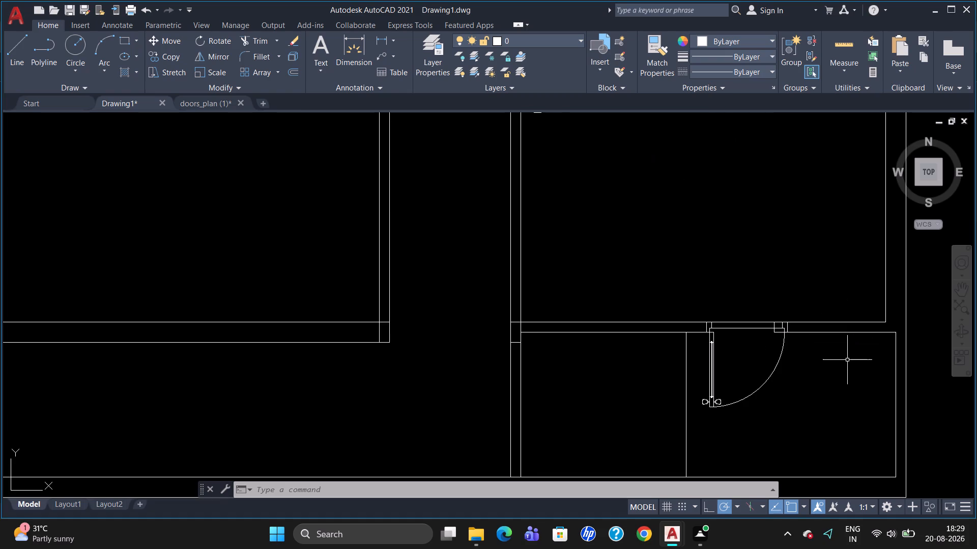
# Examine how the copied door and the small room's door above fit between the jamb lines of their openings.
pyautogui.scroll(1, 845, 354)
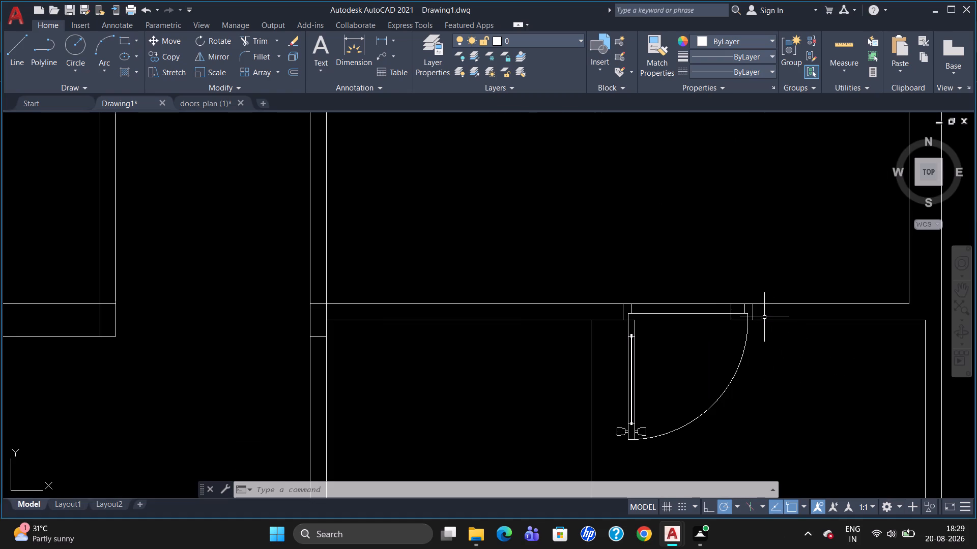
pyautogui.click(765, 320)
pyautogui.scroll(1, 735, 320)
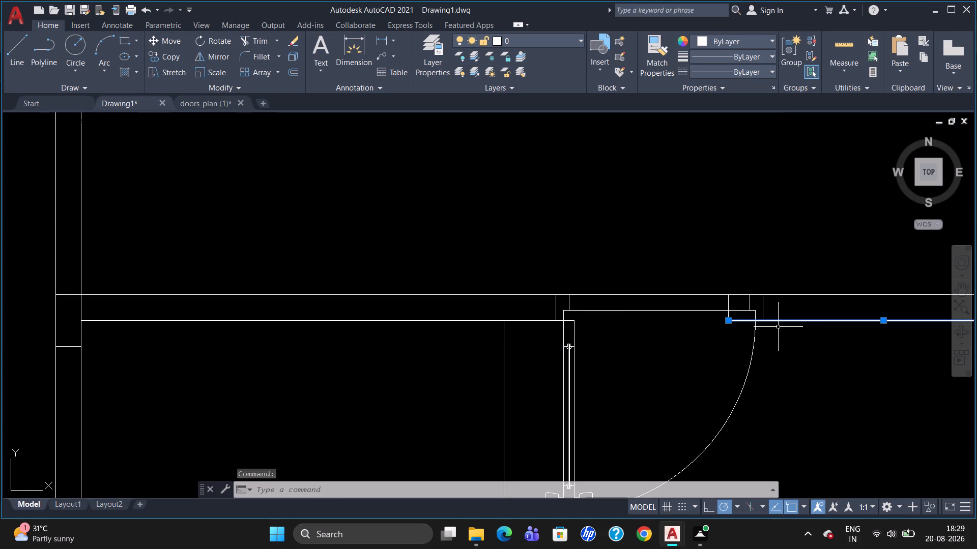
pyautogui.click(729, 301)
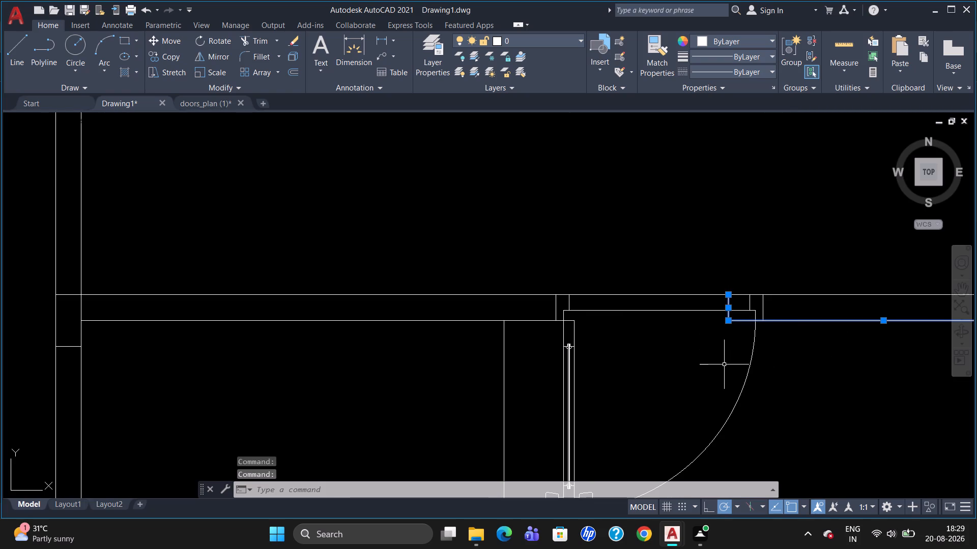
pyautogui.press('Escape')
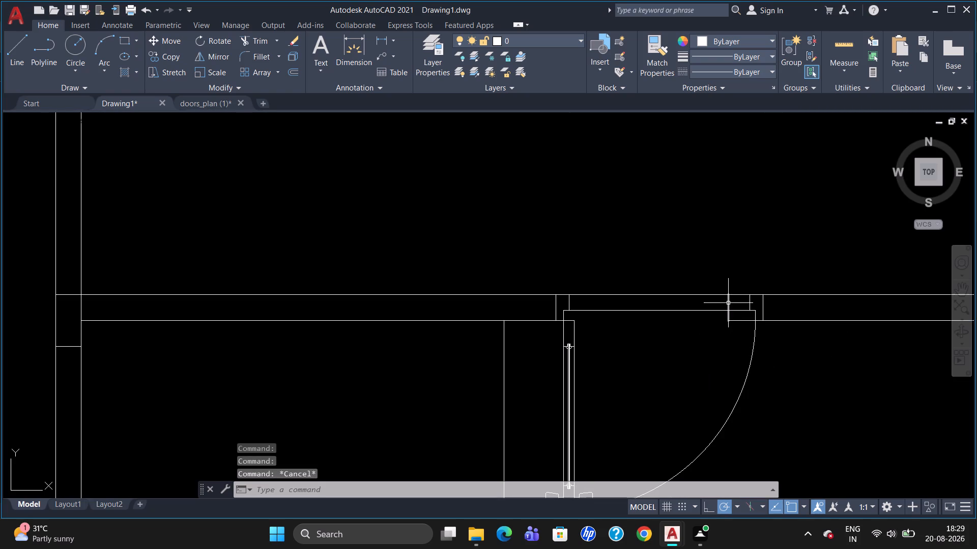
pyautogui.click(728, 303)
pyautogui.press('Escape')
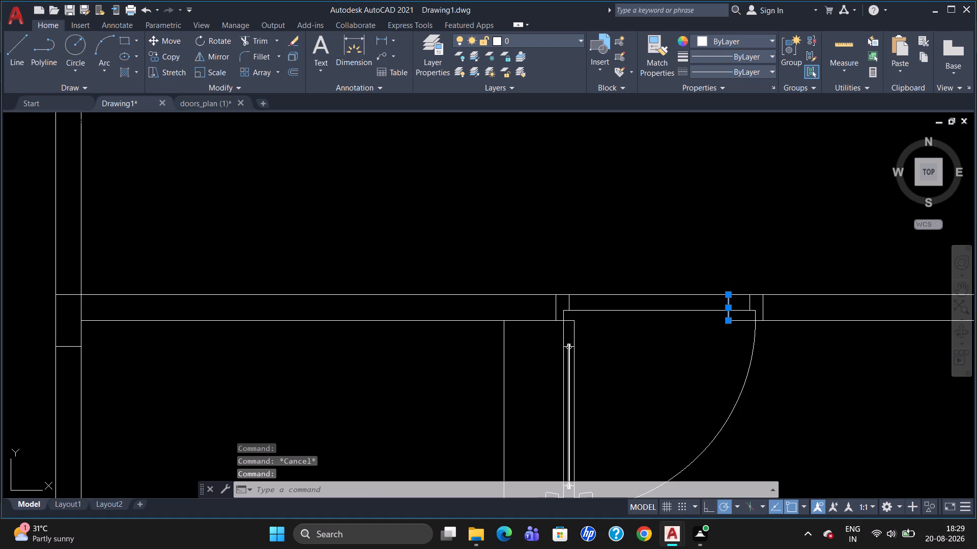
pyautogui.scroll(-3, 767, 273)
pyautogui.scroll(-3, 793, 208)
pyautogui.scroll(1, 810, 166)
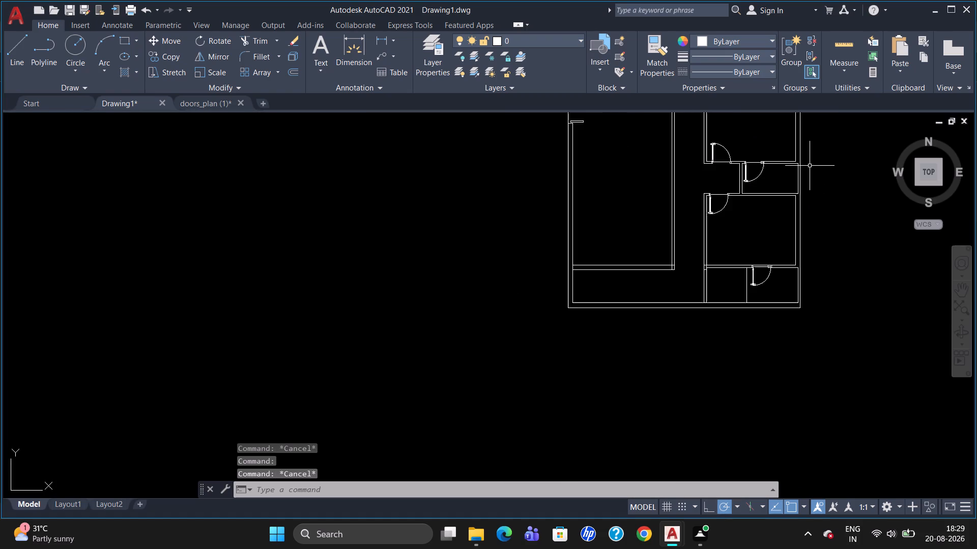
pyautogui.scroll(2, 810, 167)
pyautogui.scroll(1, 700, 177)
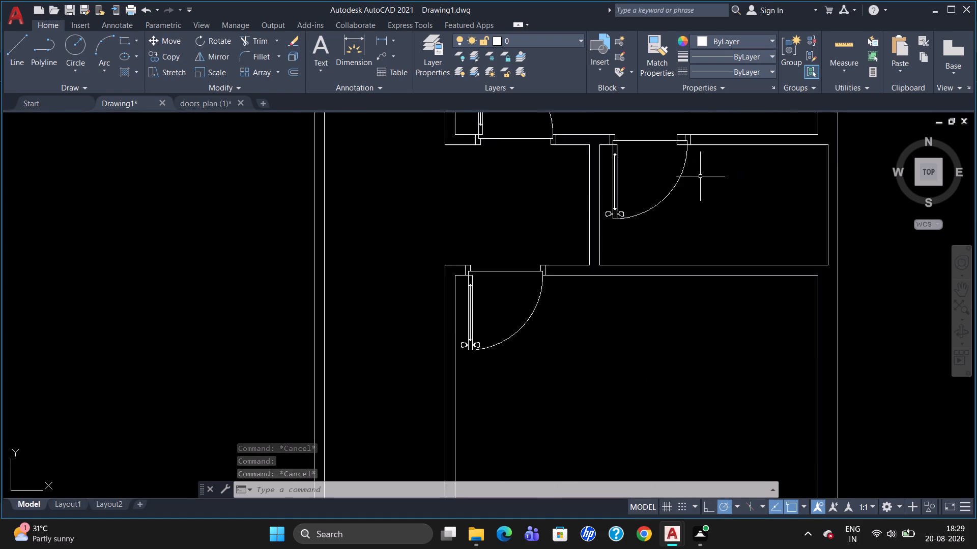
pyautogui.scroll(1, 700, 176)
pyautogui.scroll(-3, 694, 152)
pyautogui.scroll(2, 703, 117)
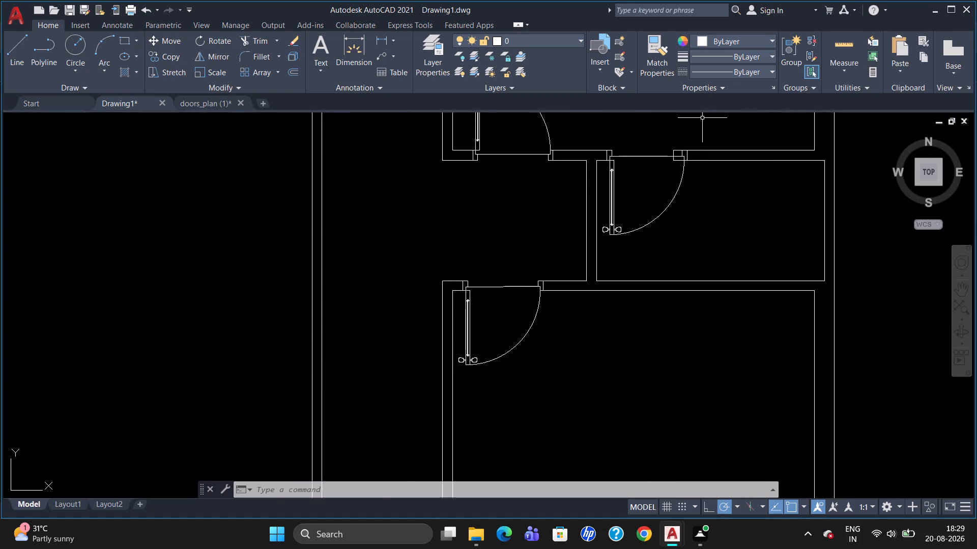
pyautogui.scroll(1, 702, 118)
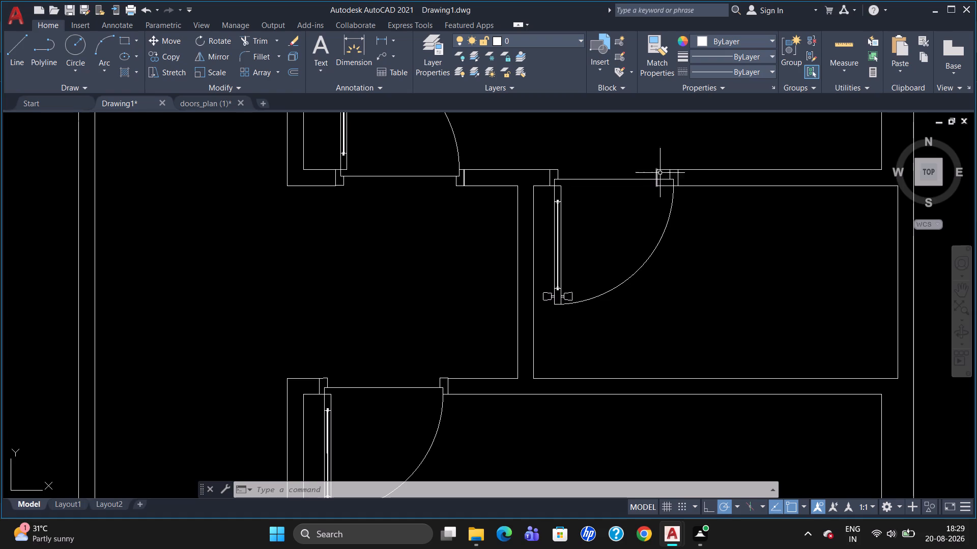
pyautogui.scroll(2, 664, 167)
pyautogui.click(647, 186)
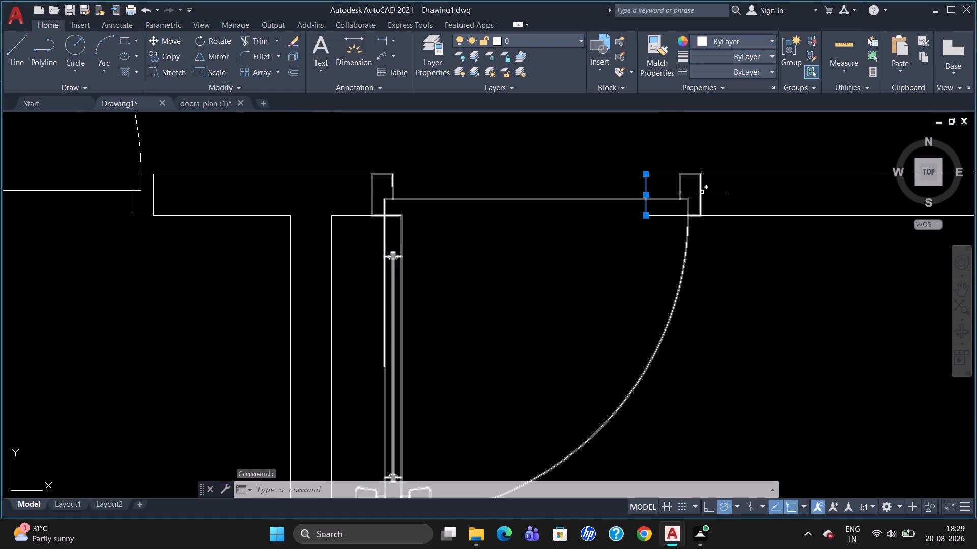
pyautogui.press('Escape')
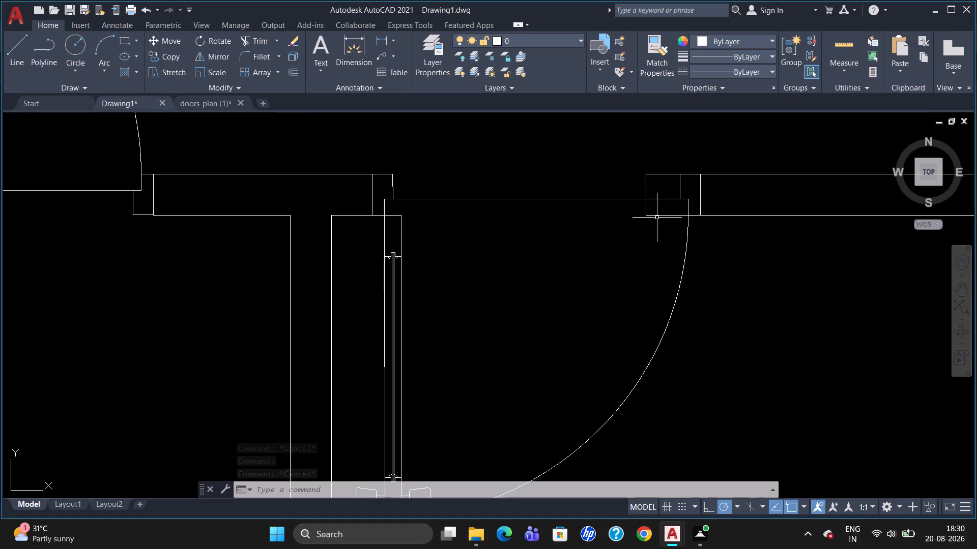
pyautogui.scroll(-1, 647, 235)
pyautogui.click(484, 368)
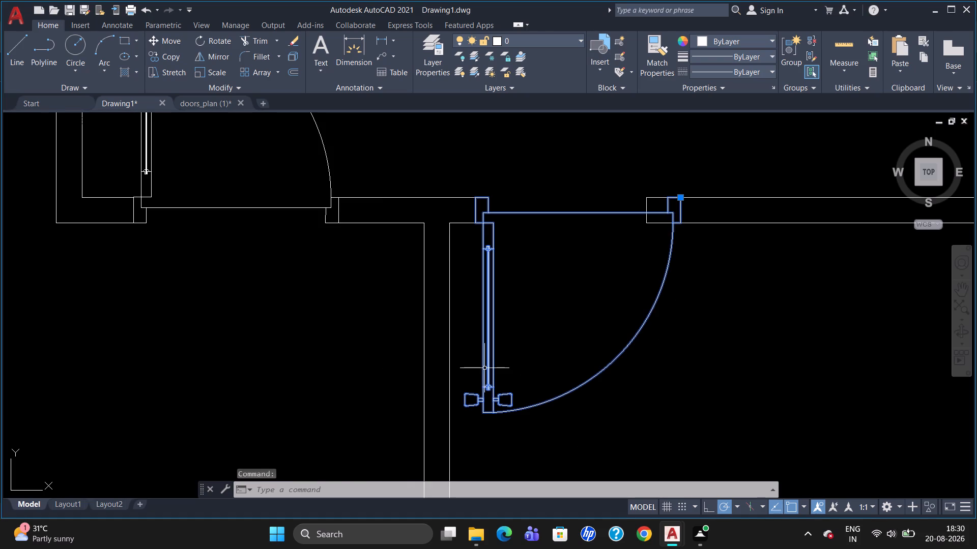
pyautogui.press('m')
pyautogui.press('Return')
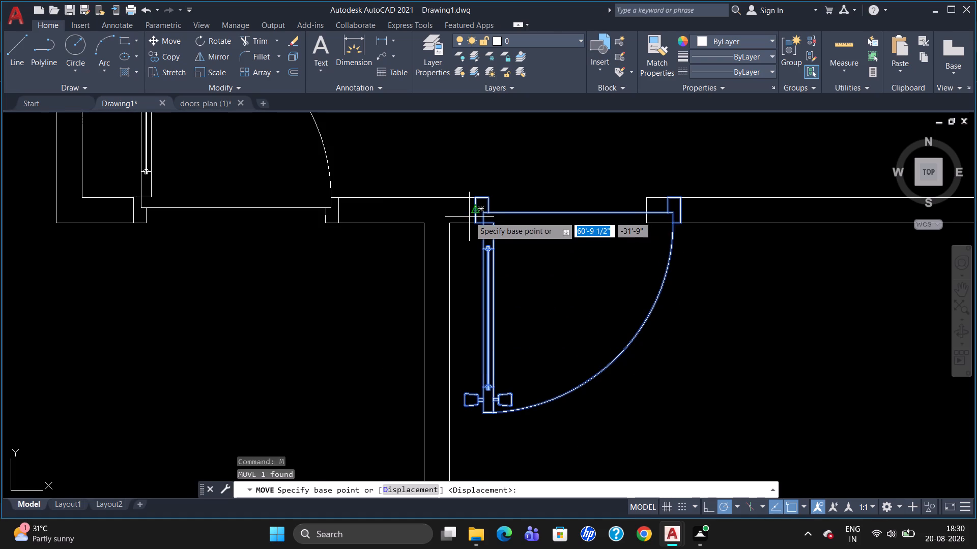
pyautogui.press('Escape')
# Scale the small room's door down about its northwest frame corner to fit the opening's width.
pyautogui.write('sc')
pyautogui.press('Return')
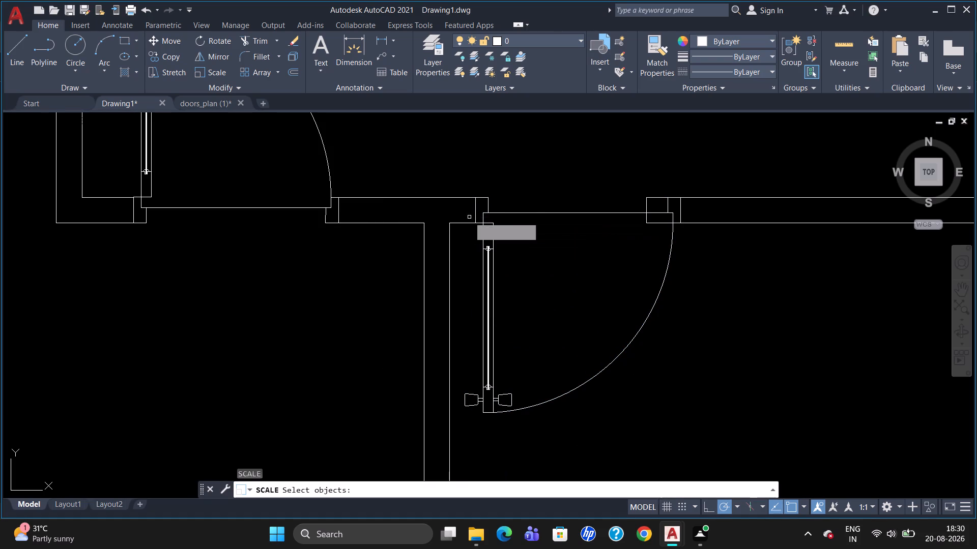
pyautogui.click(475, 200)
pyautogui.press('Return')
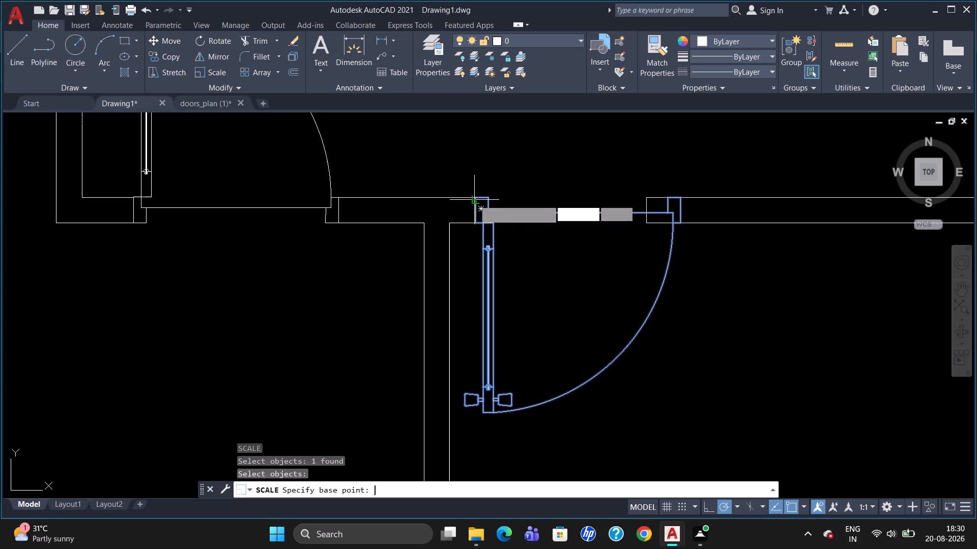
pyautogui.click(474, 199)
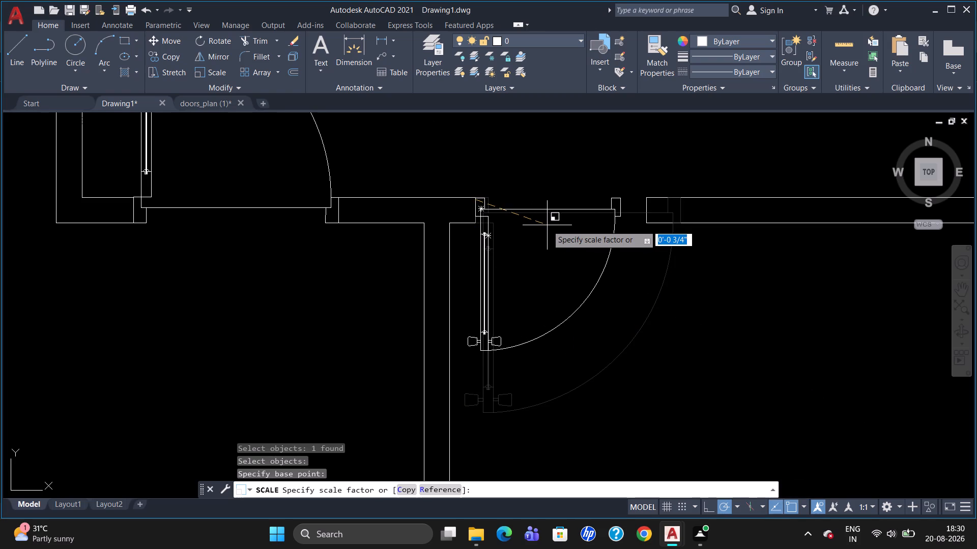
pyautogui.scroll(1, 560, 222)
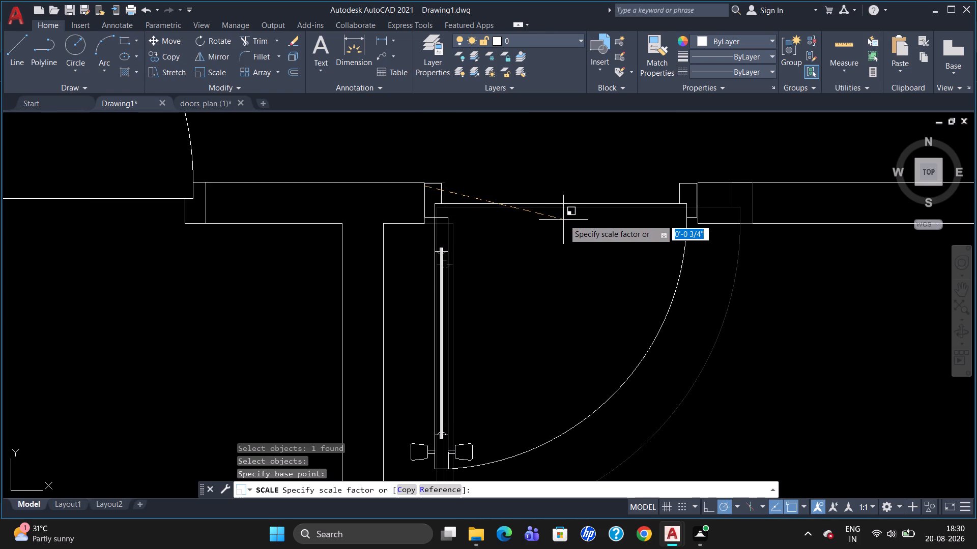
pyautogui.click(564, 220)
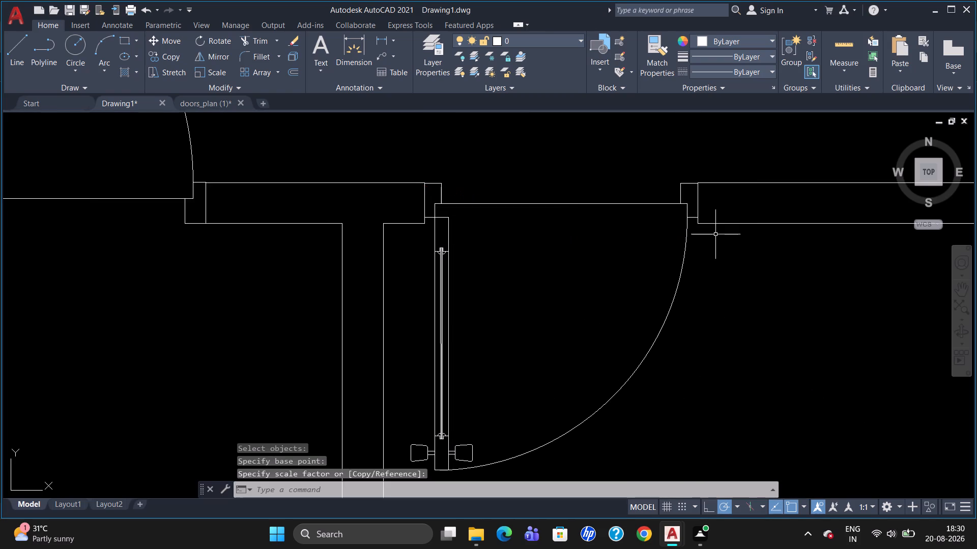
# Erase the oversized door from the lower cross wall's opening.
pyautogui.scroll(-1, 721, 235)
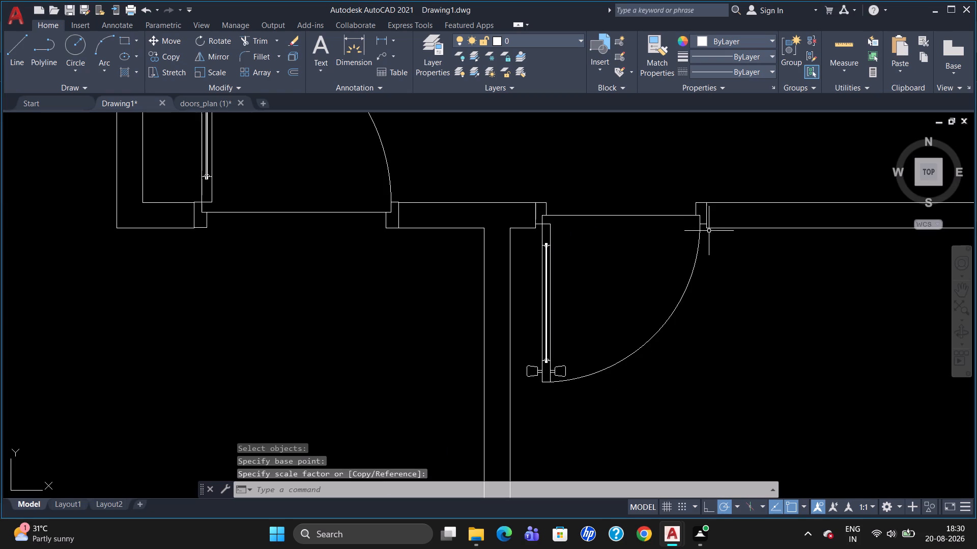
pyautogui.scroll(-2, 719, 227)
pyautogui.scroll(-2, 731, 320)
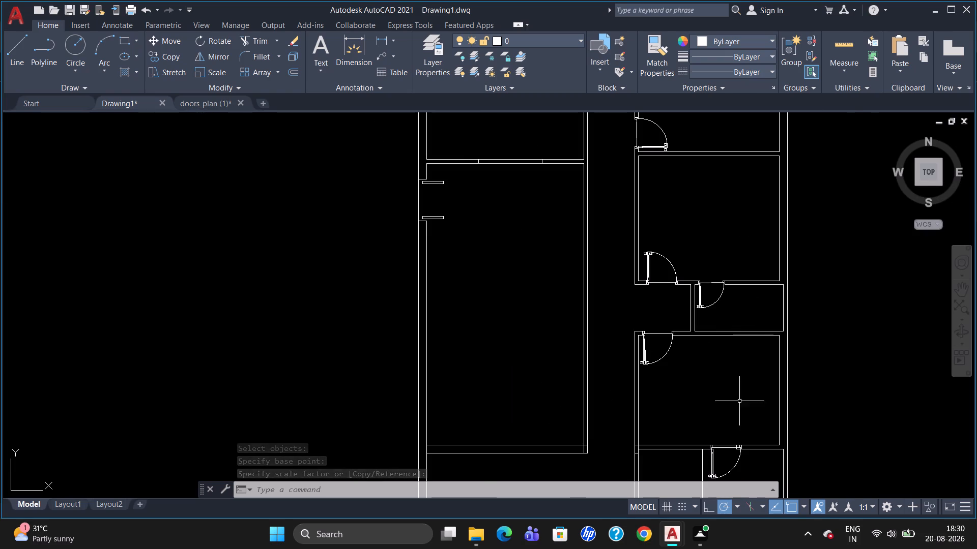
pyautogui.scroll(2, 746, 425)
pyautogui.scroll(-3, 745, 396)
pyautogui.click(728, 432)
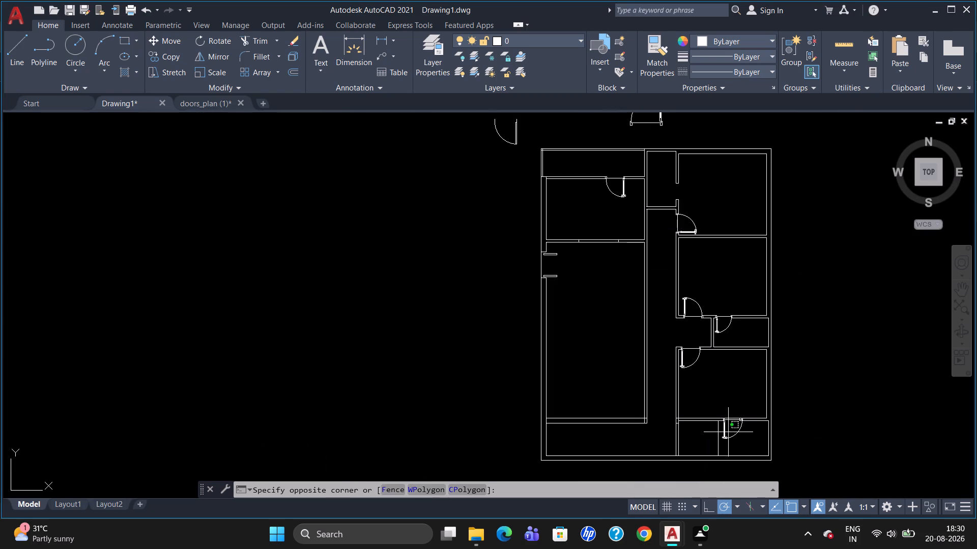
pyautogui.click(725, 434)
pyautogui.press('Delete')
# Copy the resized small-room door into the lower cross wall's opening, aligned with the west jamb.
pyautogui.scroll(2, 763, 370)
pyautogui.click(645, 265)
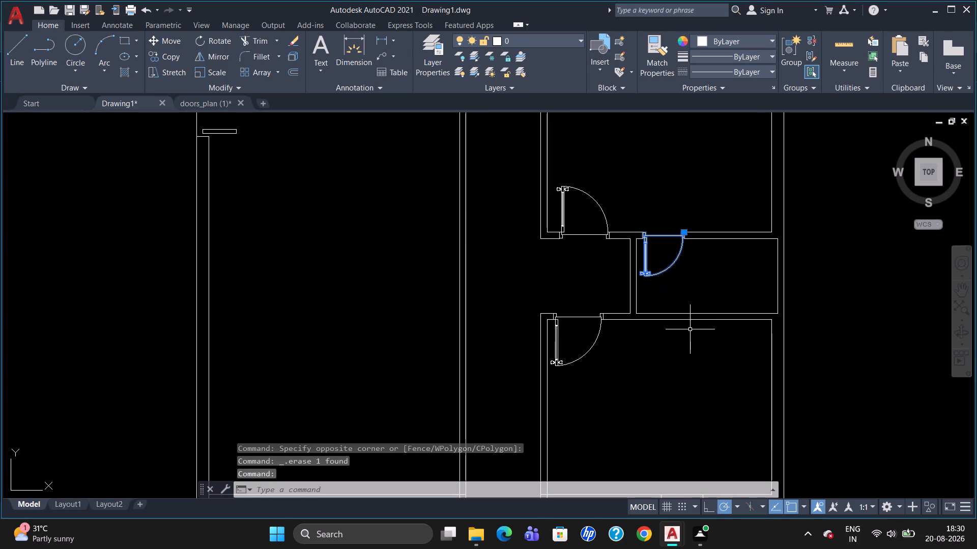
pyautogui.write('co')
pyautogui.press('Return')
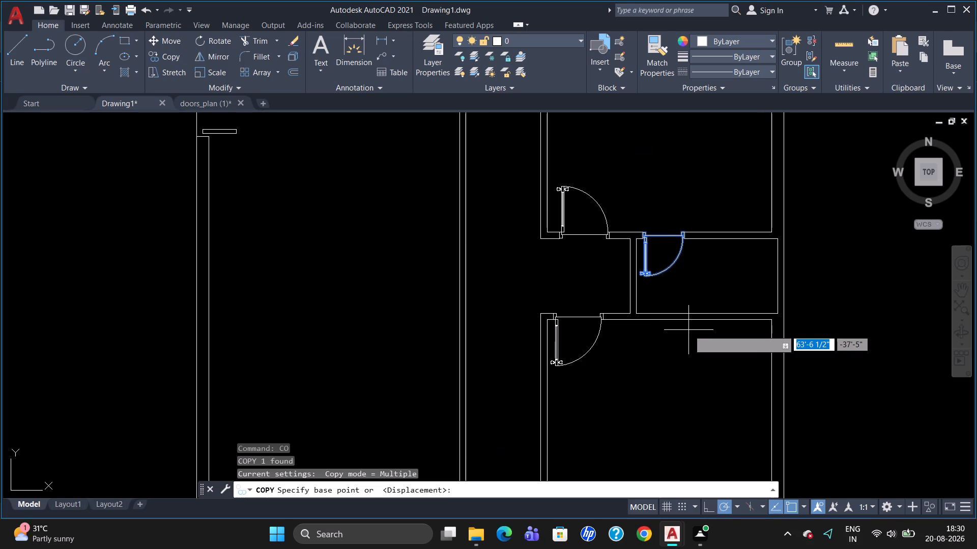
pyautogui.click(650, 227)
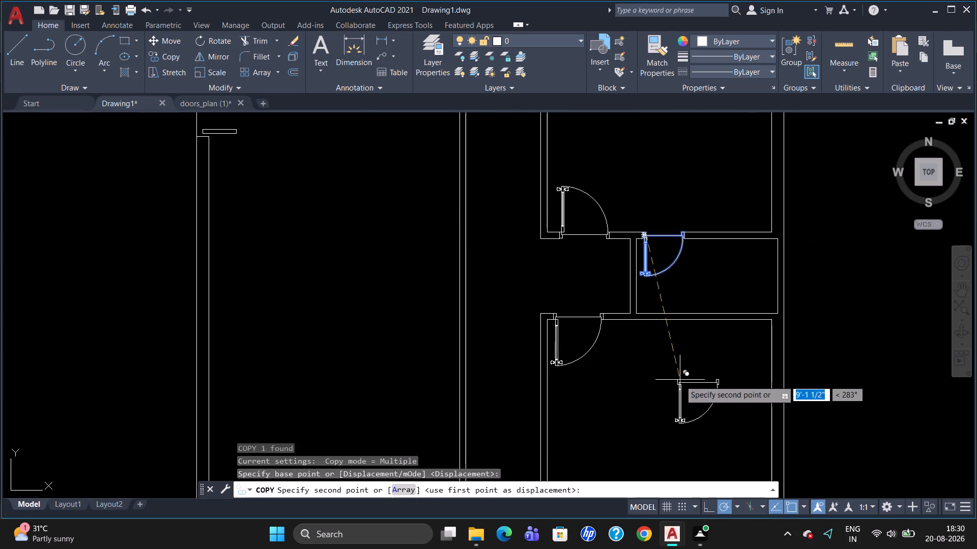
pyautogui.scroll(3, 680, 380)
pyautogui.scroll(-6, 680, 379)
pyautogui.scroll(5, 684, 416)
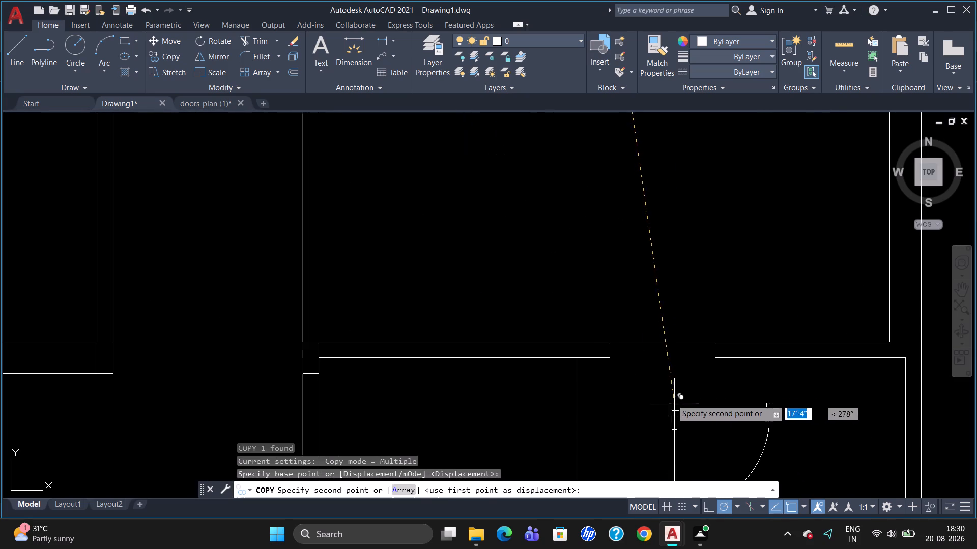
pyautogui.scroll(3, 636, 347)
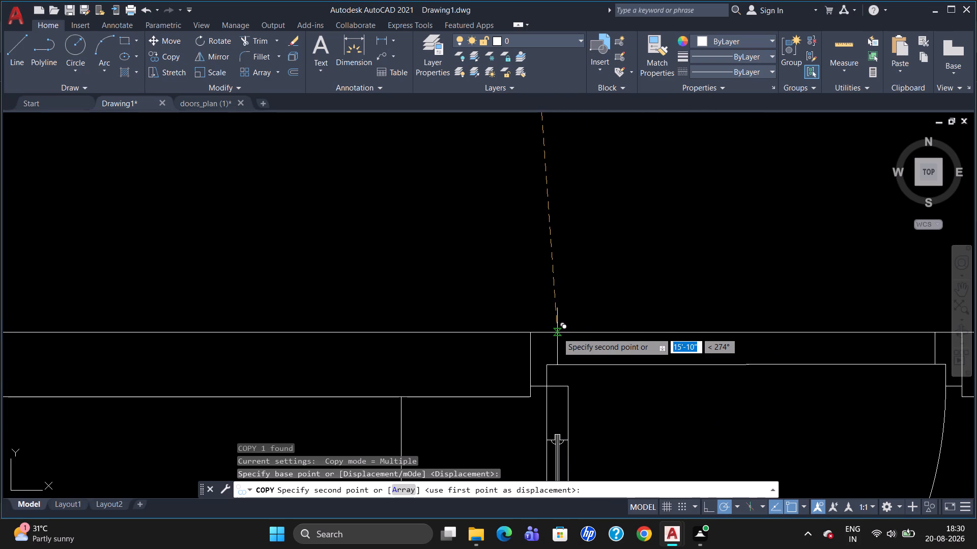
pyautogui.click(557, 332)
pyautogui.scroll(-2, 558, 333)
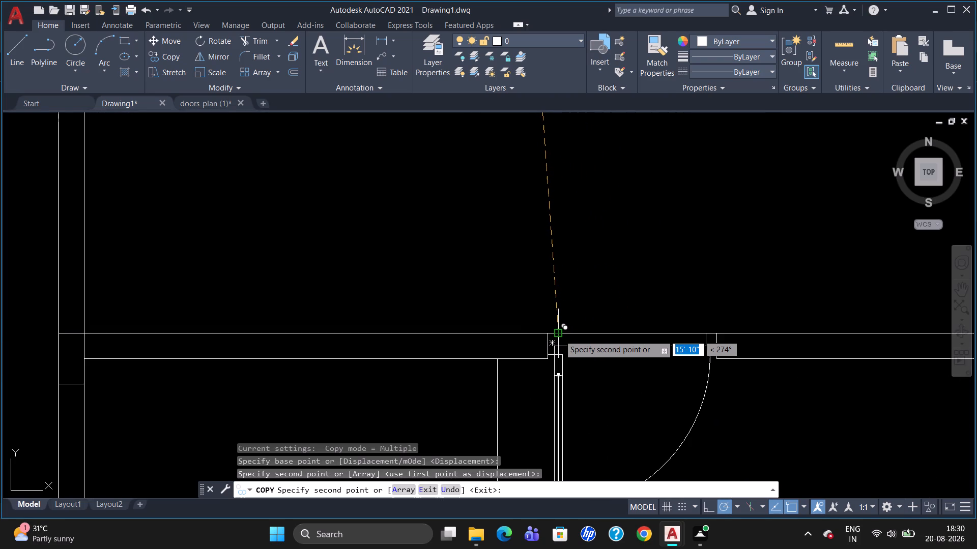
pyautogui.press('Escape')
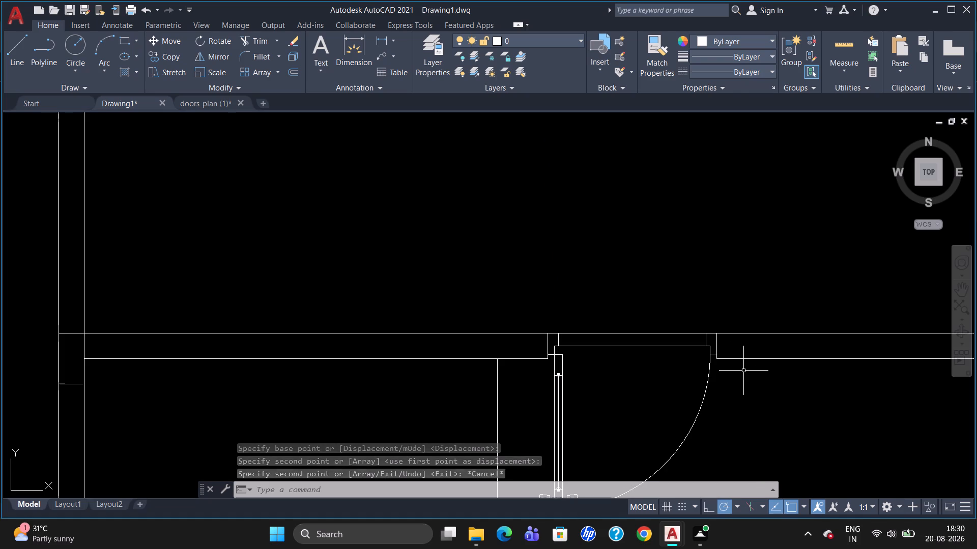
# Offset the bottom-right room's partition line 9" west to give the partition its thickness.
pyautogui.scroll(-2, 769, 353)
pyautogui.scroll(-1, 765, 394)
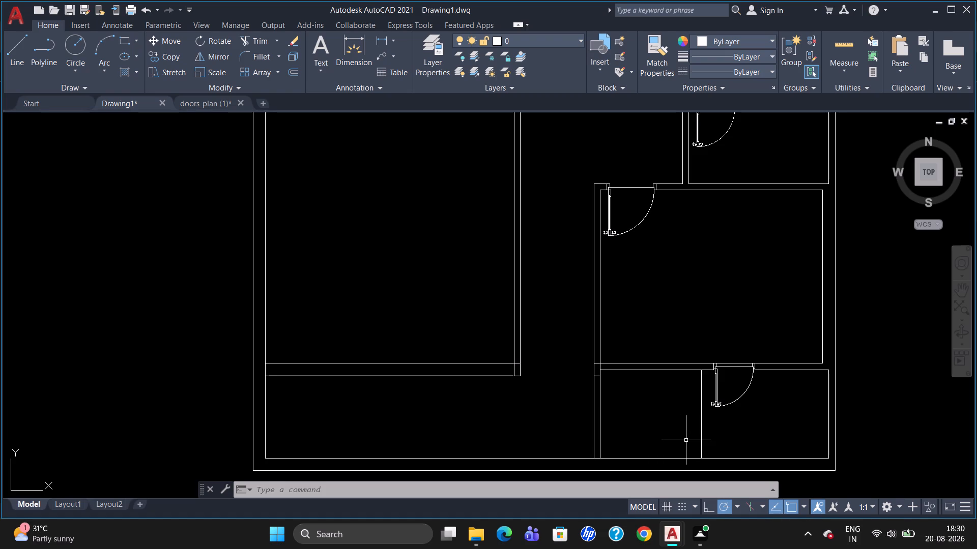
pyautogui.press('o')
pyautogui.press('Return')
pyautogui.write('9"')
pyautogui.press('Return')
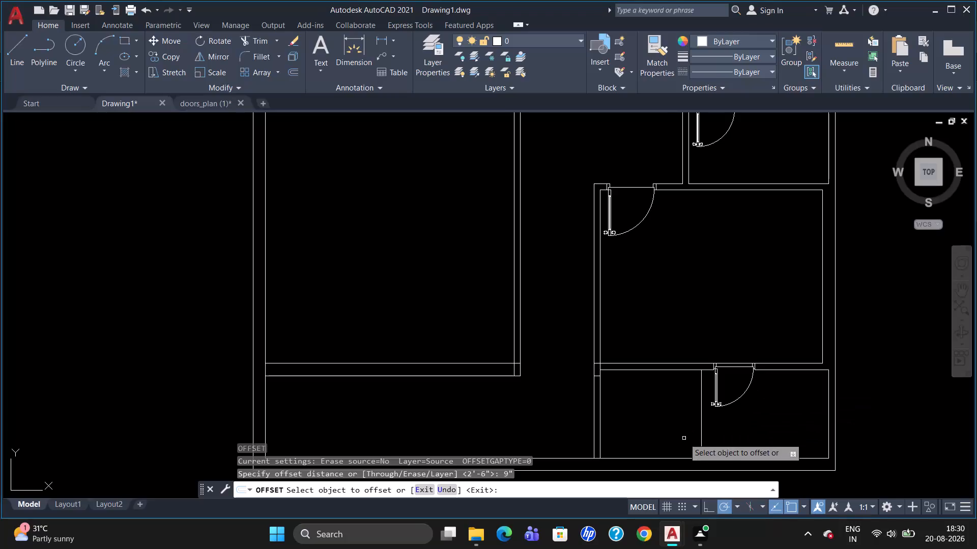
pyautogui.click(701, 429)
pyautogui.click(692, 430)
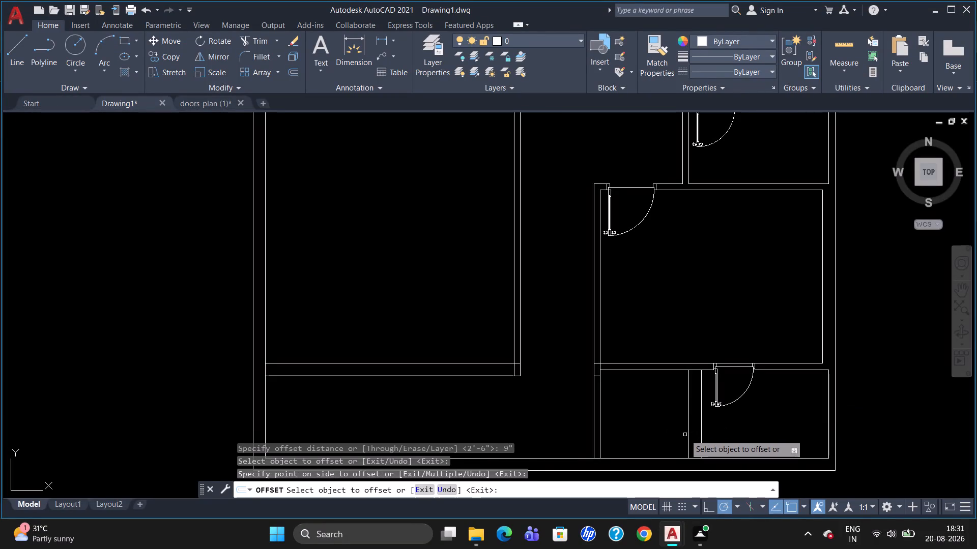
pyautogui.scroll(-2, 682, 452)
pyautogui.scroll(2, 678, 467)
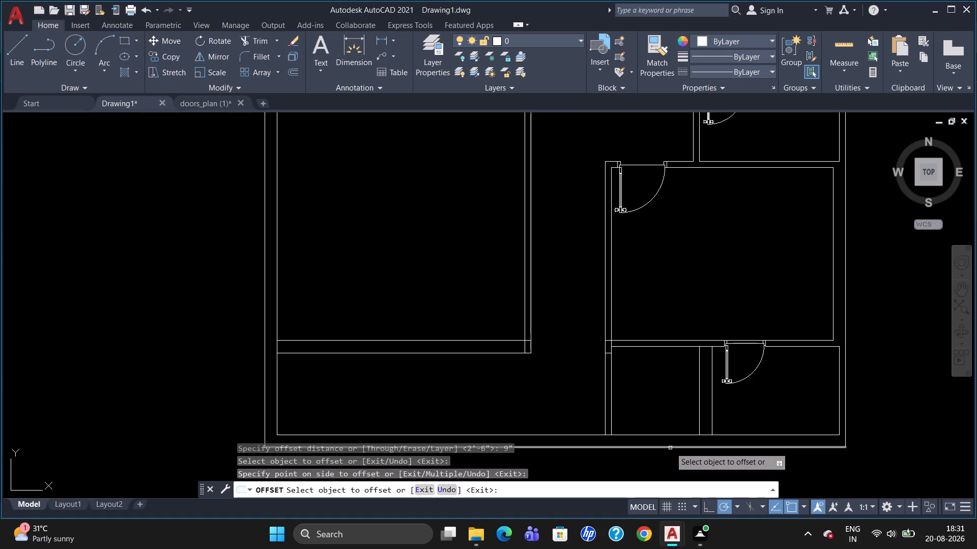
pyautogui.press('Escape')
# Trim the lower rooms' west wall inner line where it crosses the lower cross wall.
pyautogui.write('tr')
pyautogui.press('Return')
pyautogui.press('Return')
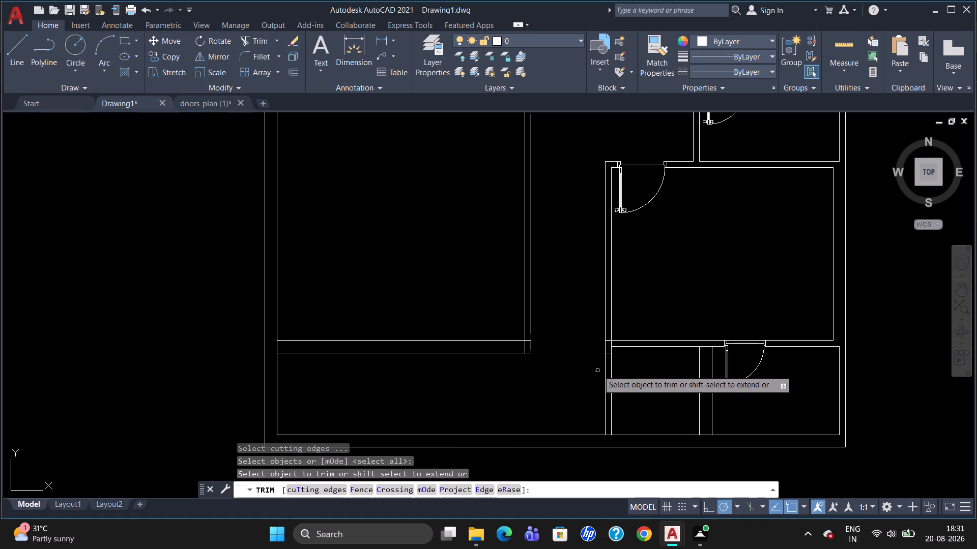
pyautogui.click(610, 345)
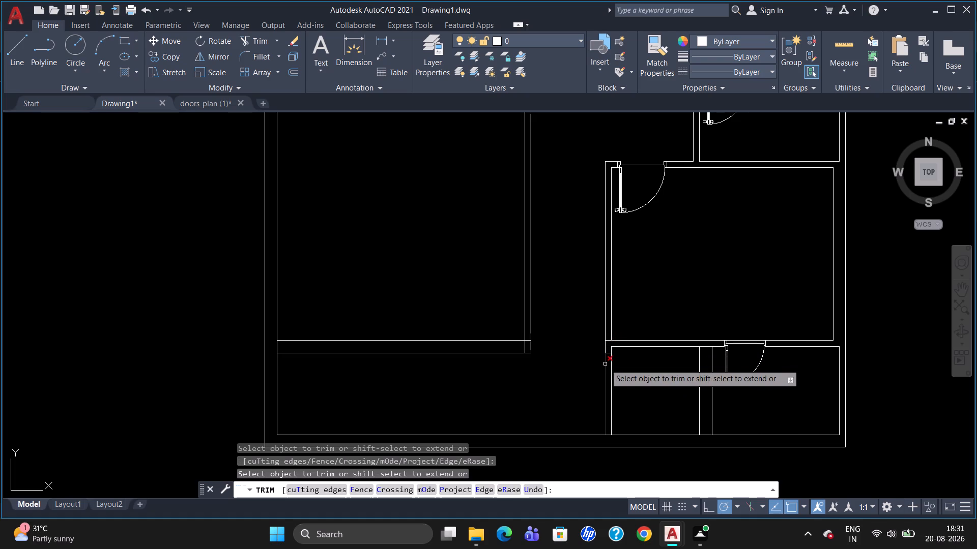
pyautogui.click(608, 353)
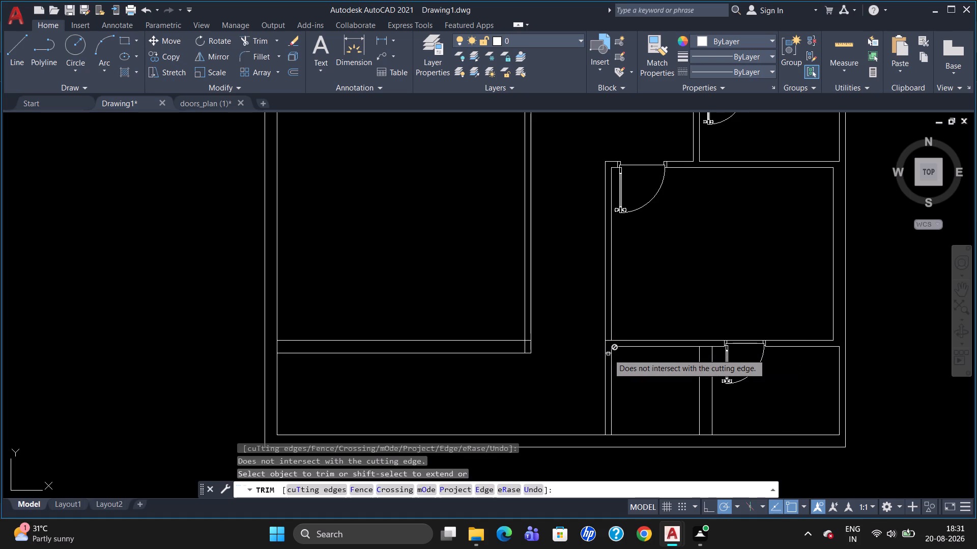
pyautogui.press('Escape')
# Erase the two short leftover segments crossing the west wall's thickness at the lower cross wall junction.
pyautogui.scroll(2, 609, 353)
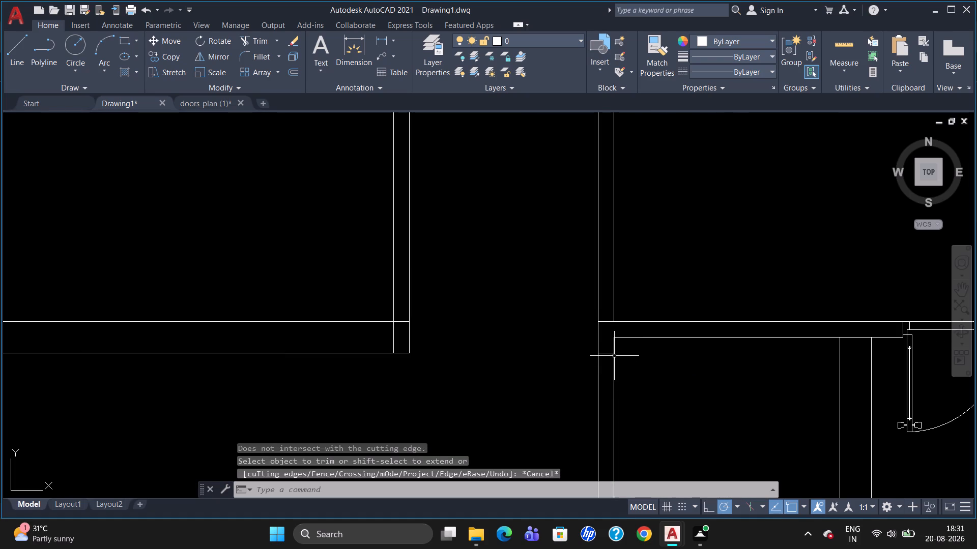
pyautogui.click(607, 353)
pyautogui.click(605, 320)
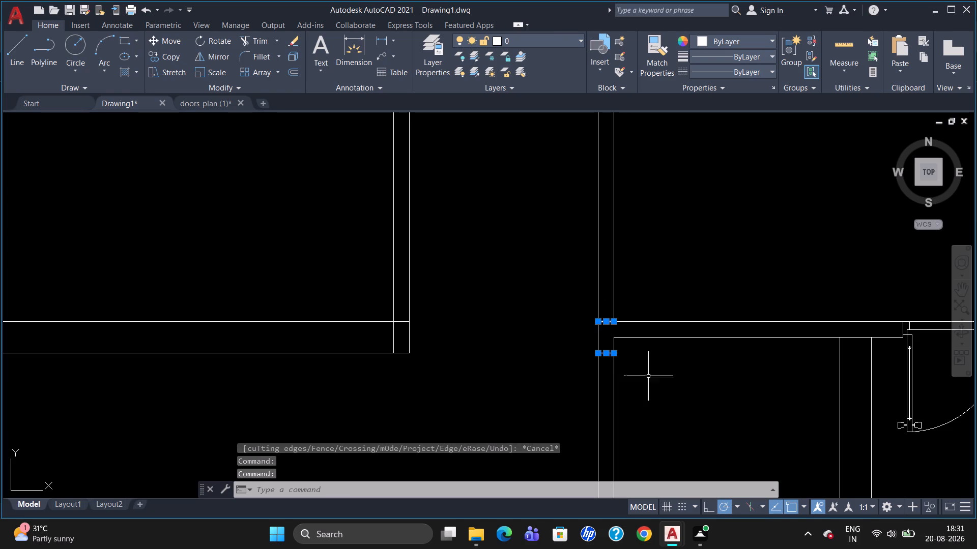
pyautogui.press('Delete')
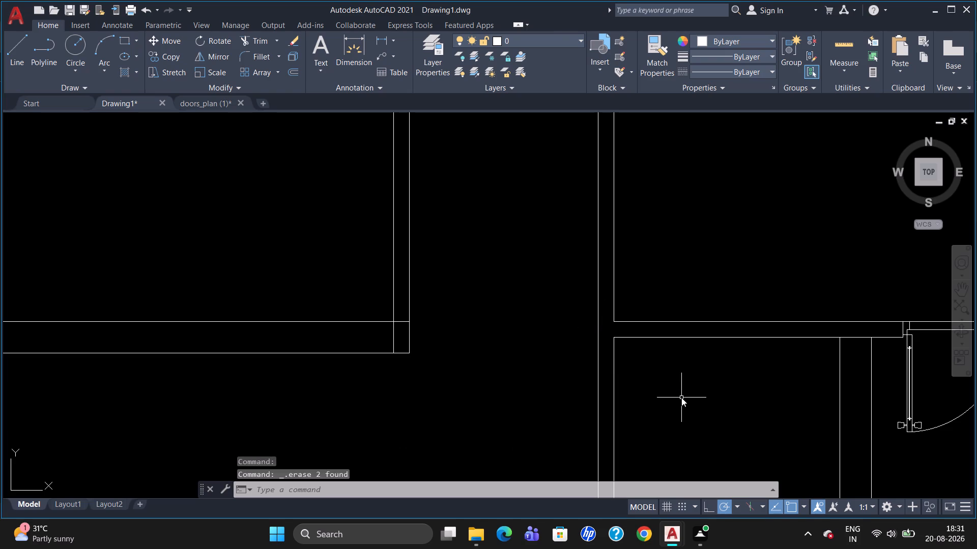
# Extend both lines of the large hall's bottom wall east to the west wall line of the lower rooms.
pyautogui.scroll(-2, 682, 389)
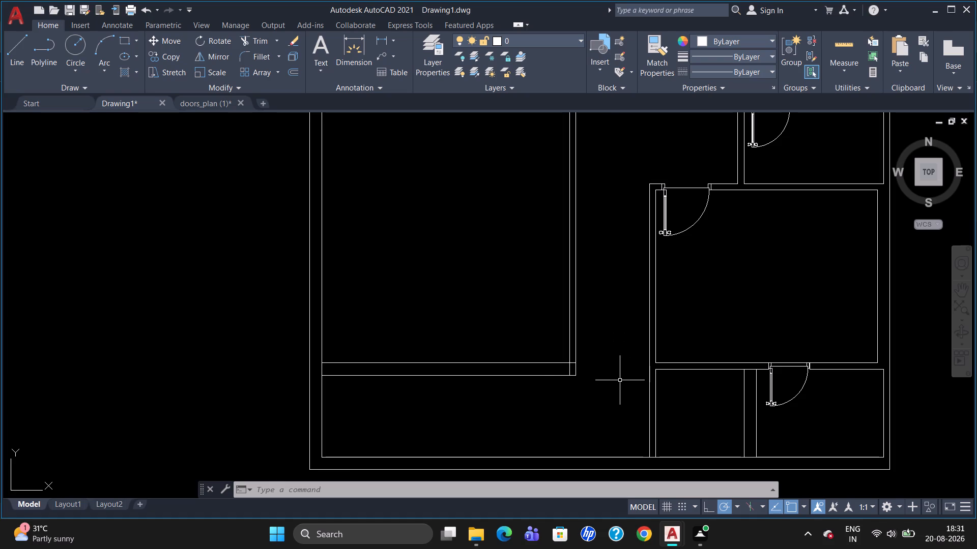
pyautogui.write('ex')
pyautogui.press('Return')
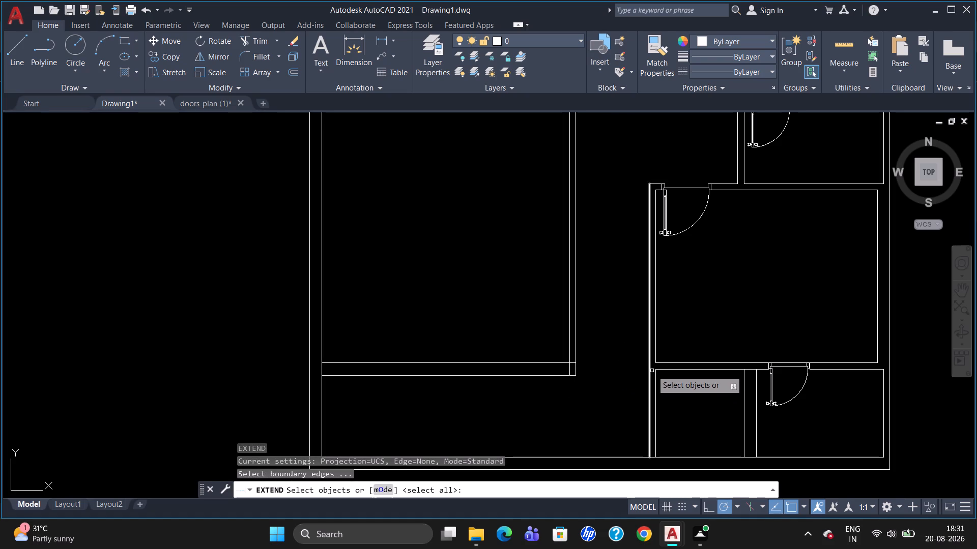
pyautogui.click(649, 372)
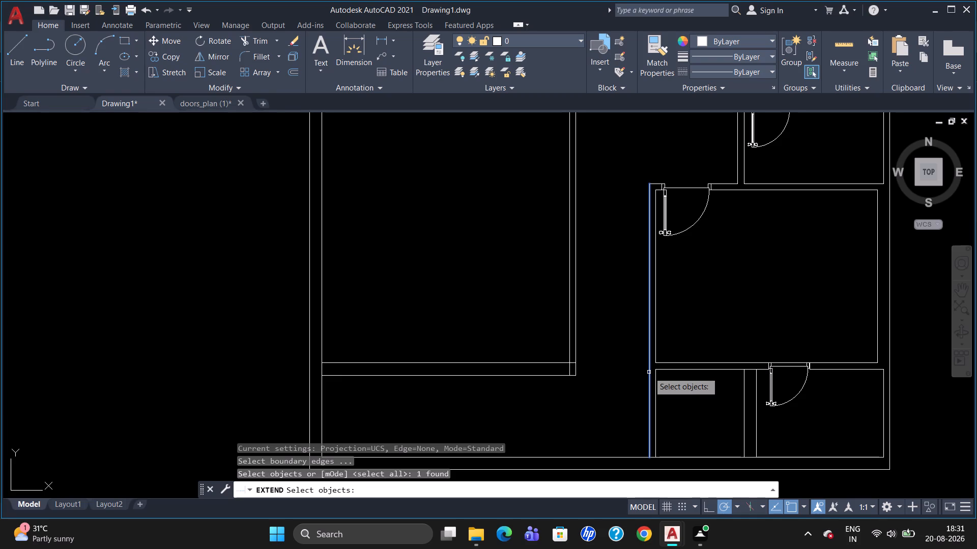
pyautogui.press('Return')
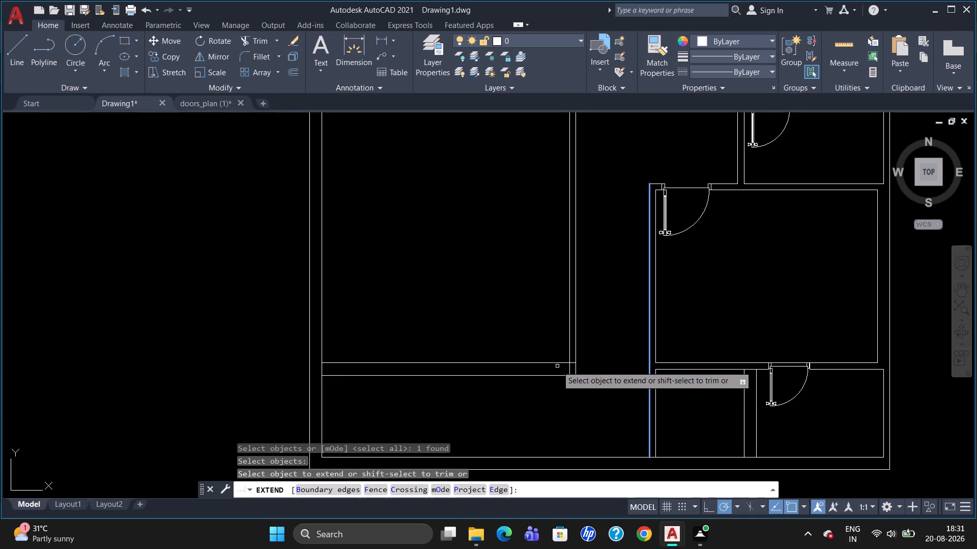
pyautogui.click(557, 363)
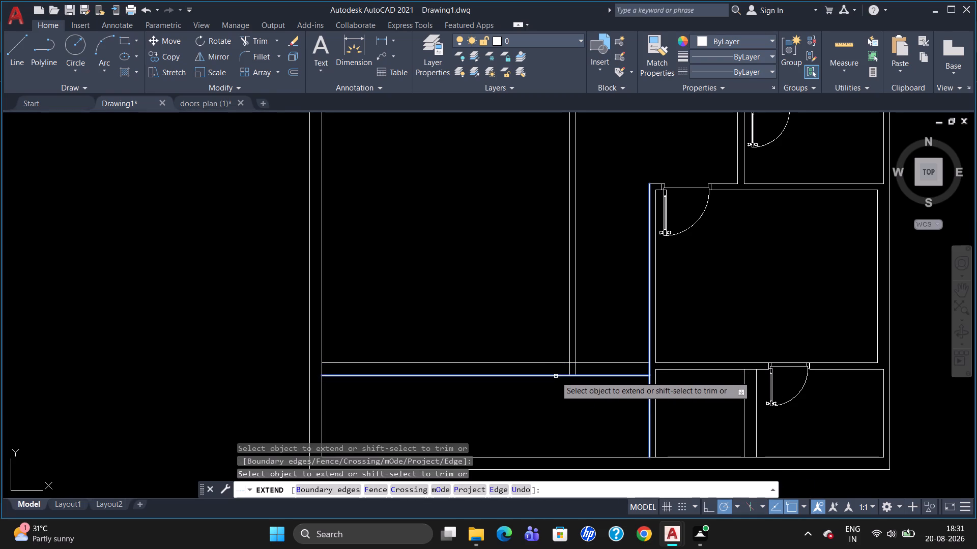
pyautogui.click(556, 376)
pyautogui.press('Escape')
# Break the lower cross wall's south face line at the partition's west face.
pyautogui.scroll(-1, 746, 379)
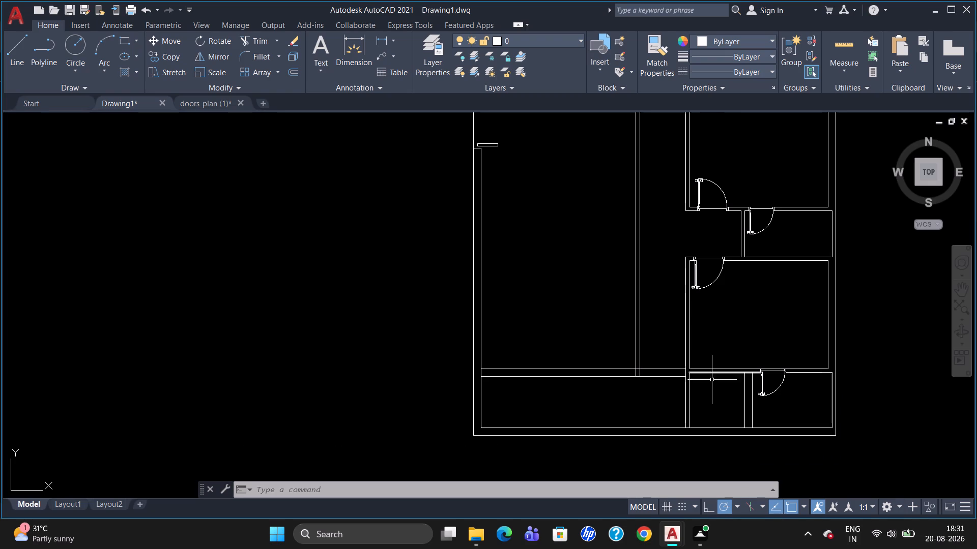
pyautogui.scroll(2, 801, 389)
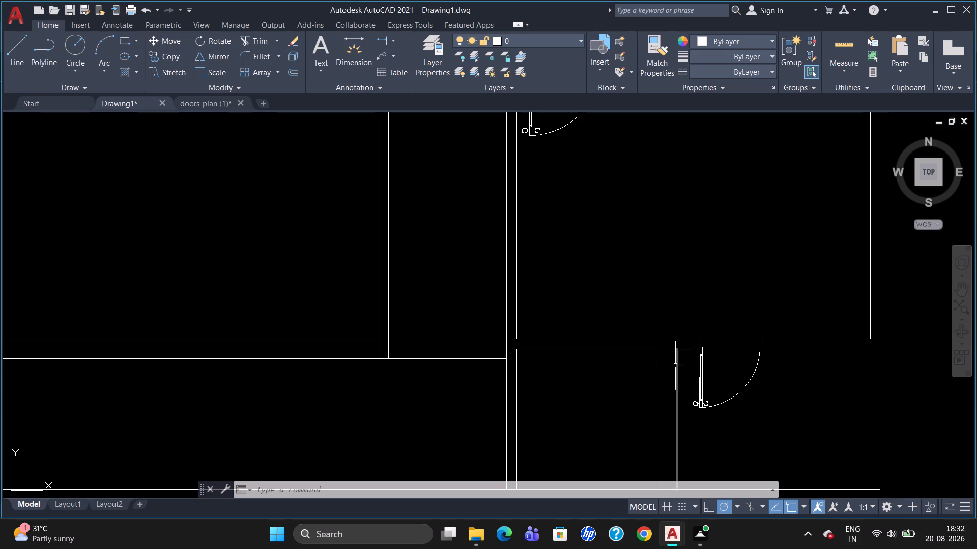
pyautogui.press('b')
pyautogui.press('r')
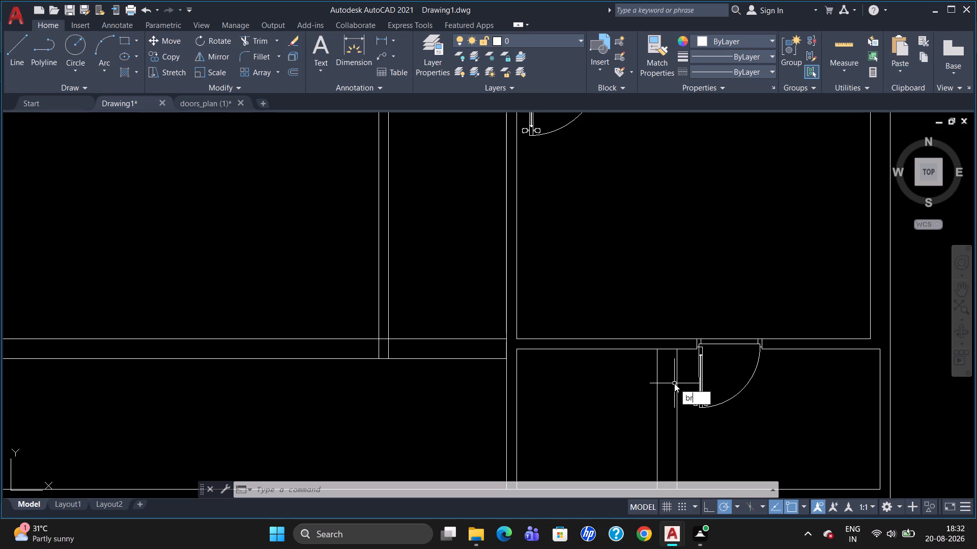
pyautogui.click(696, 421)
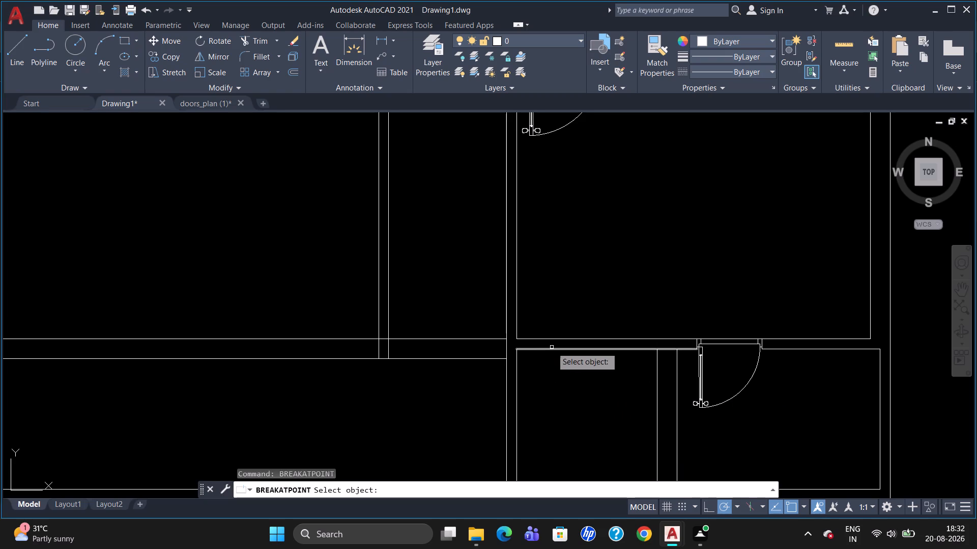
pyautogui.click(552, 347)
pyautogui.click(659, 353)
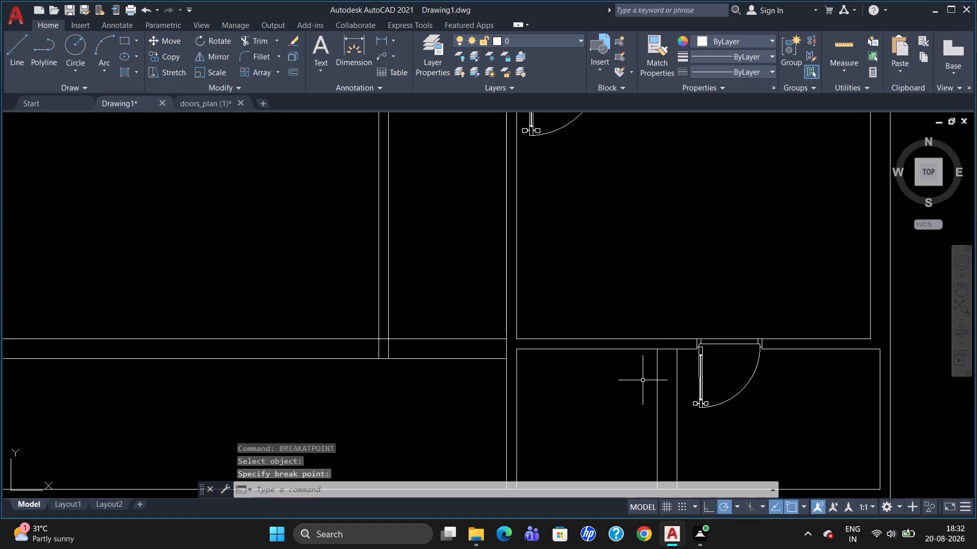
# Offset the broken-off cross wall segment above the small west room 4.5" south into the room.
pyautogui.press('o')
pyautogui.press('Return')
pyautogui.write('4.5"')
pyautogui.press('Return')
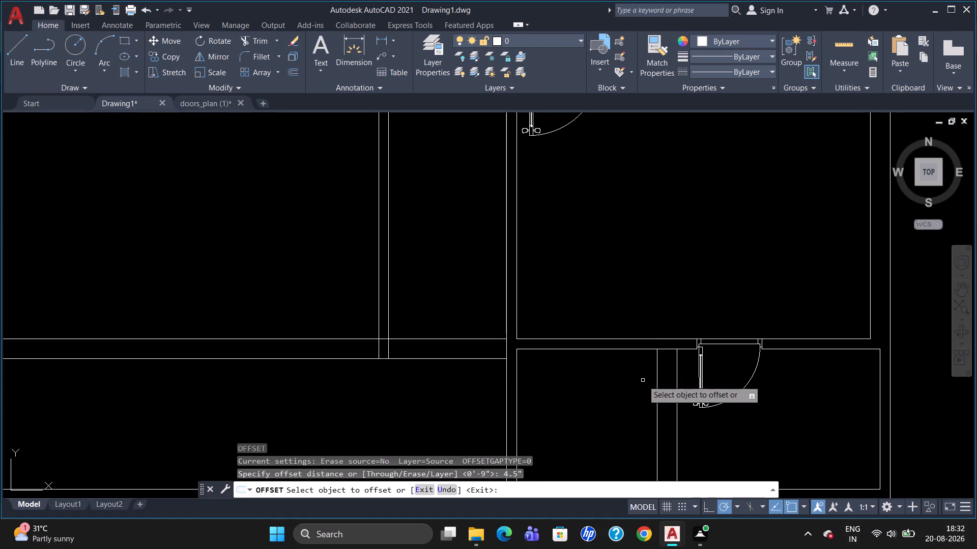
pyautogui.click(613, 350)
pyautogui.click(611, 363)
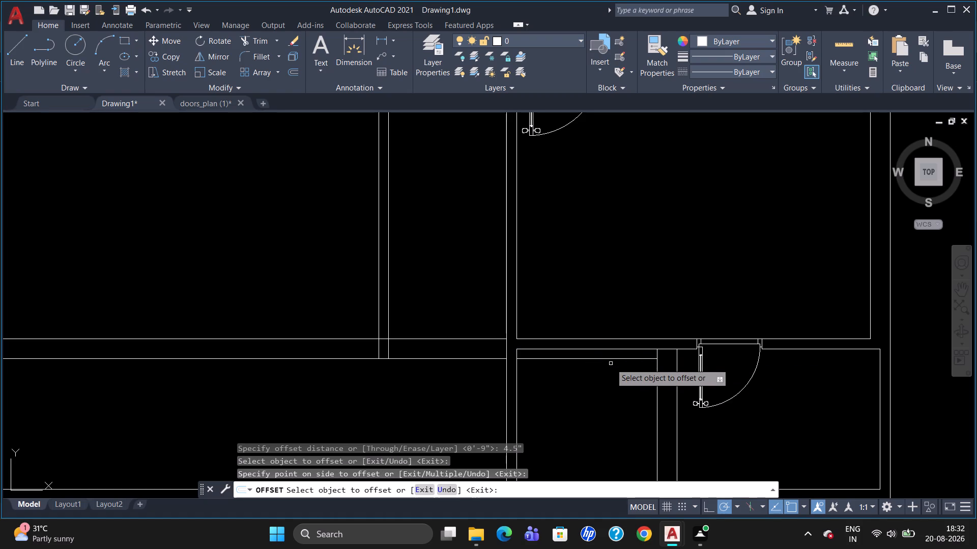
pyautogui.press('Escape')
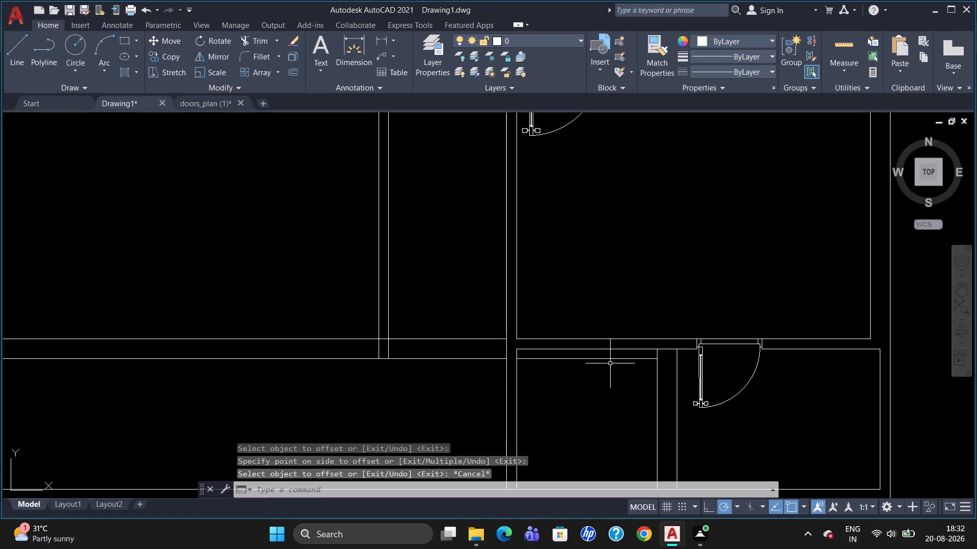
# Erase the original cross wall segment above the small west room, keeping its offset copy.
pyautogui.click(593, 350)
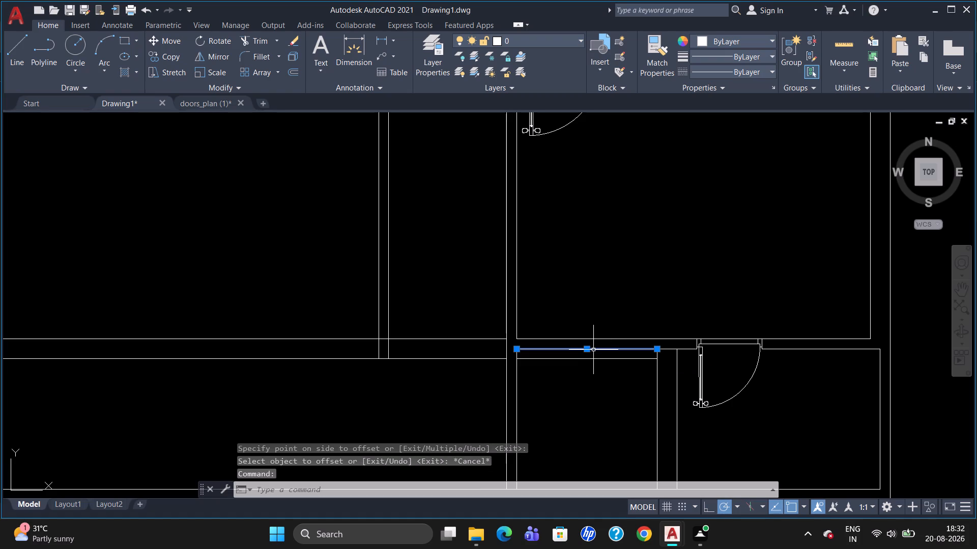
pyautogui.press('Delete')
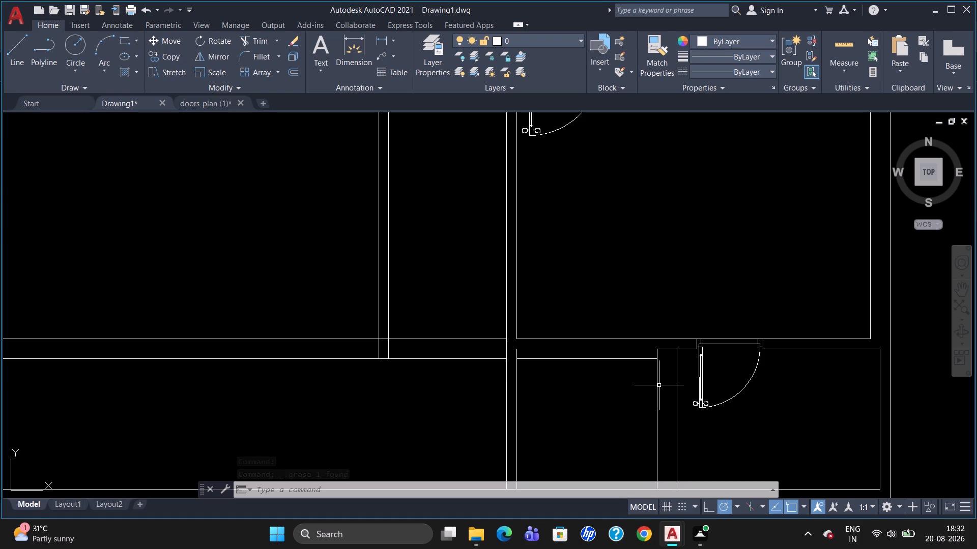
# Trim the wall stubs and crossing lines at the small west room's two upper corners to open the wall junctions.
pyautogui.write('tr')
pyautogui.press('Return')
pyautogui.press('Return')
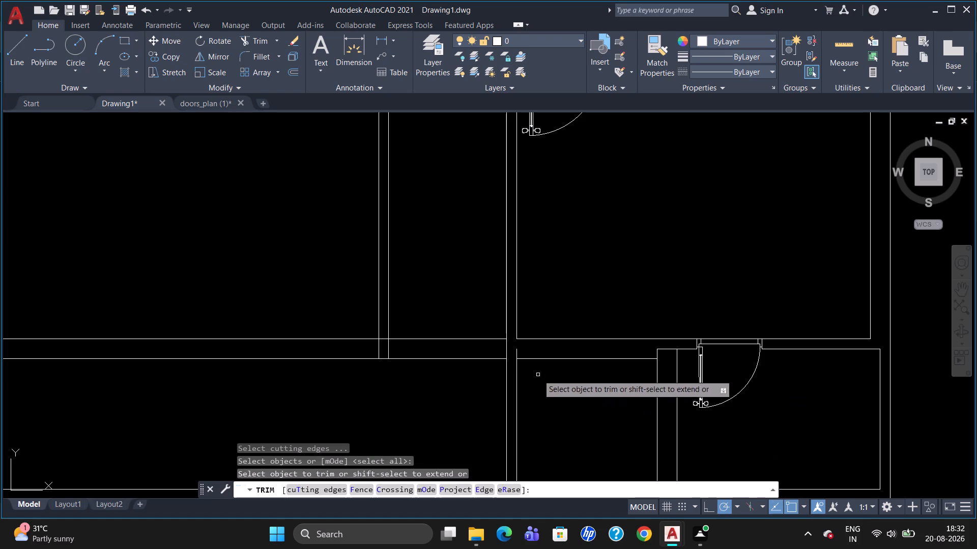
pyautogui.click(516, 354)
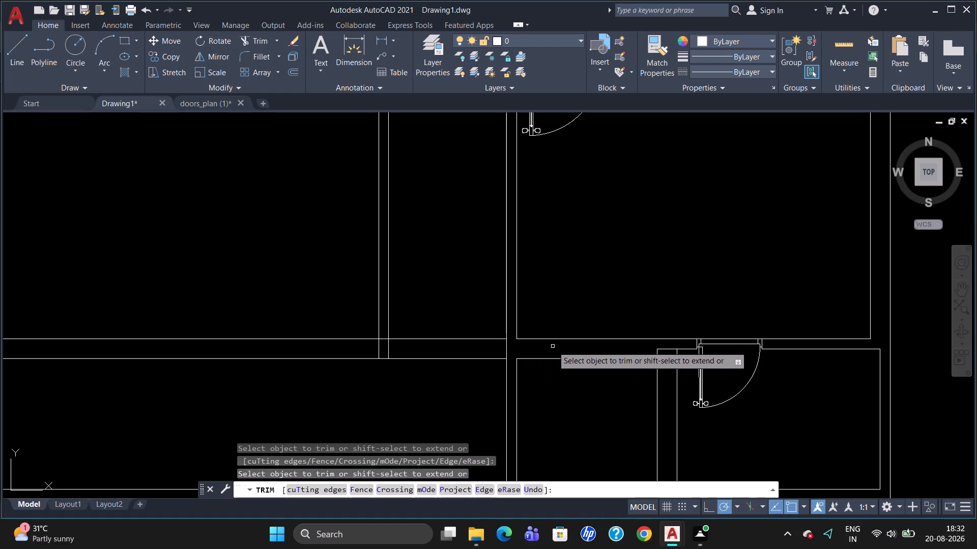
pyautogui.click(506, 346)
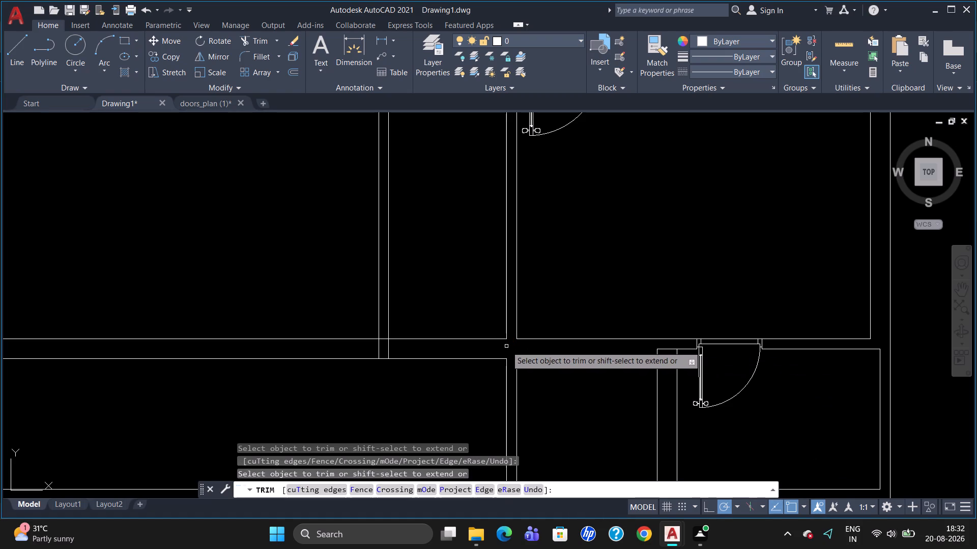
pyautogui.click(668, 349)
pyautogui.click(658, 352)
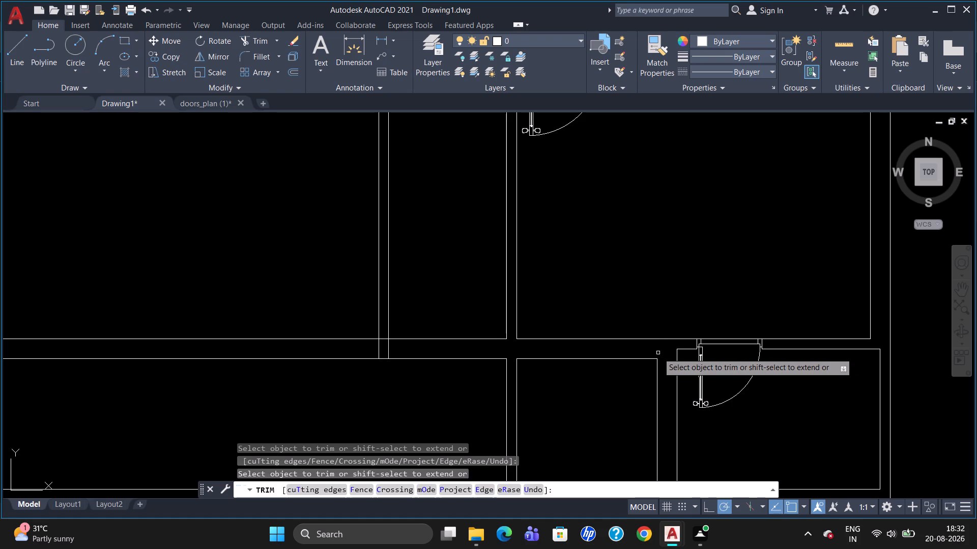
pyautogui.scroll(-1, 650, 402)
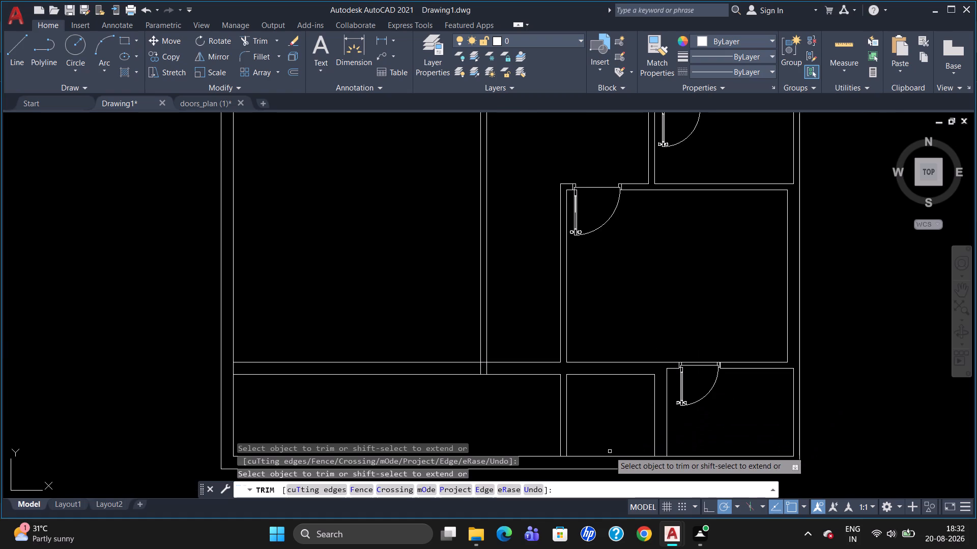
pyautogui.press('Escape')
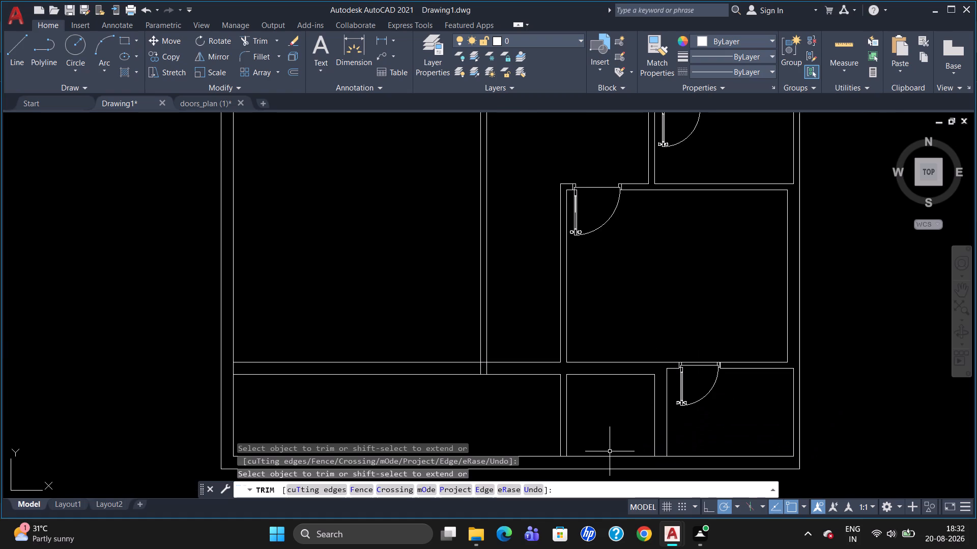
# Break the bottom outer wall's inner line at the small west room's southeast and southwest corners.
pyautogui.scroll(-1, 613, 449)
pyautogui.scroll(3, 604, 479)
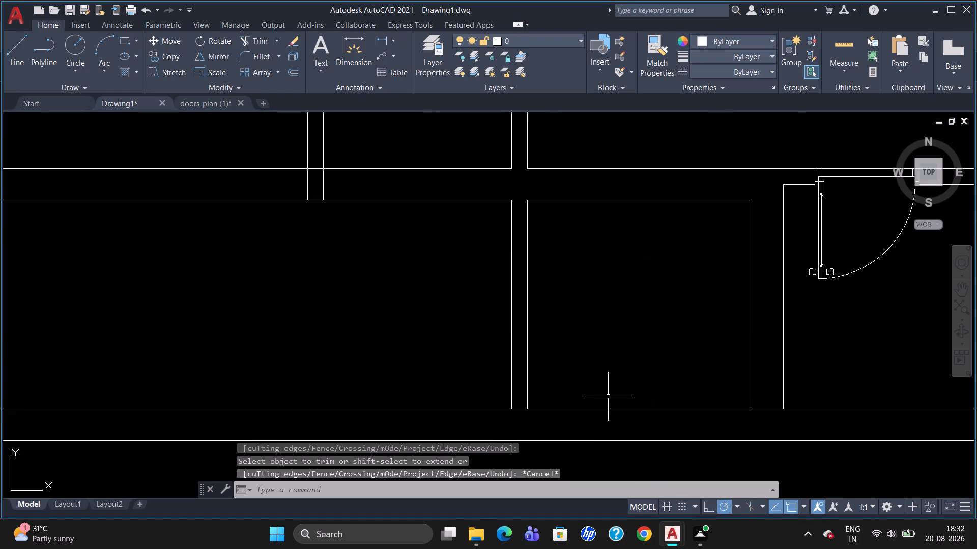
pyautogui.scroll(-1, 608, 396)
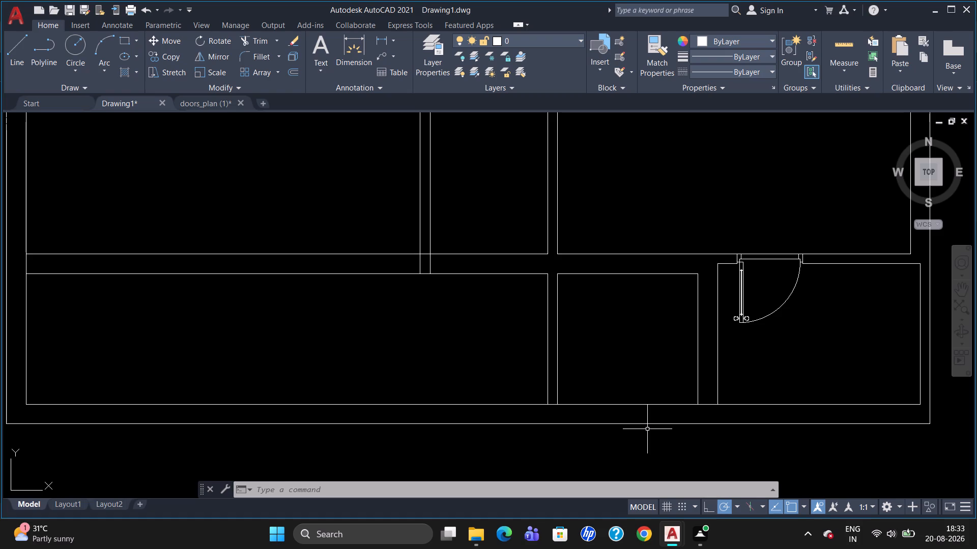
pyautogui.write('br')
pyautogui.click(672, 468)
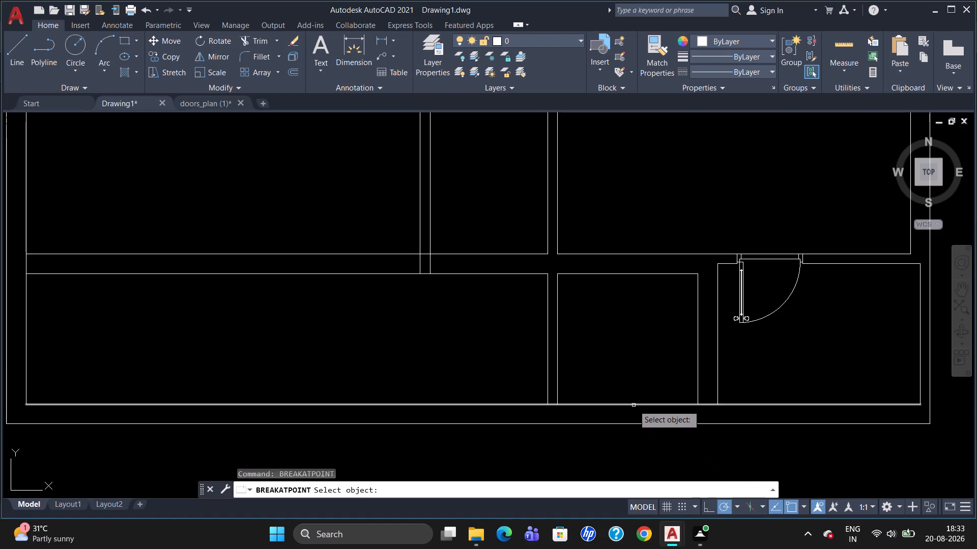
pyautogui.click(634, 405)
pyautogui.click(696, 403)
pyautogui.write('br')
pyautogui.click(678, 469)
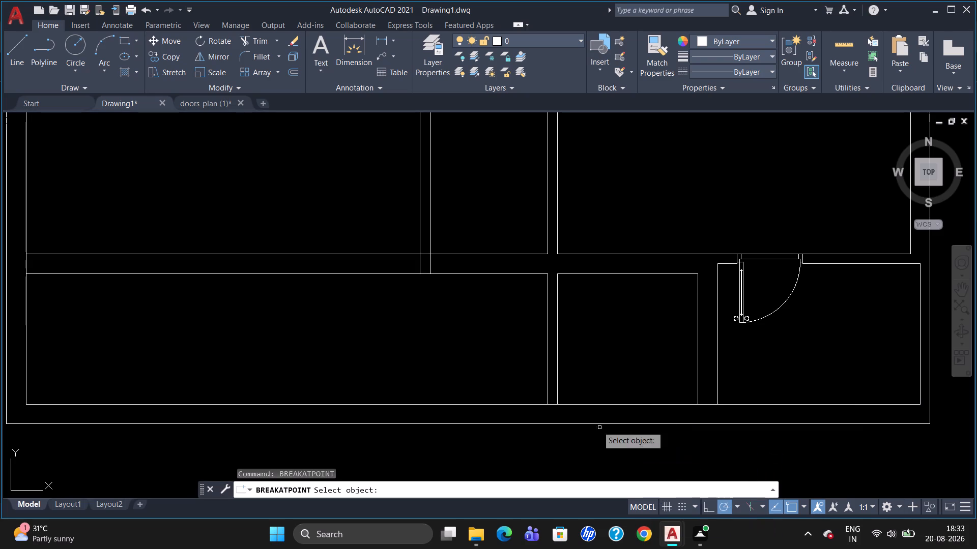
pyautogui.click(583, 403)
pyautogui.click(562, 403)
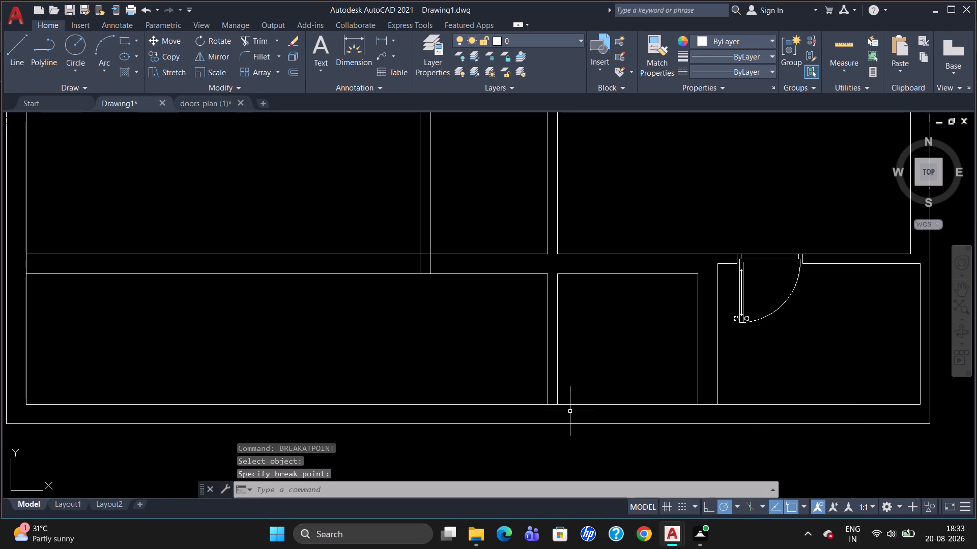
# Offset the small west room's south and west wall lines 9" into the room.
pyautogui.press('o')
pyautogui.press('Return')
pyautogui.press('9')
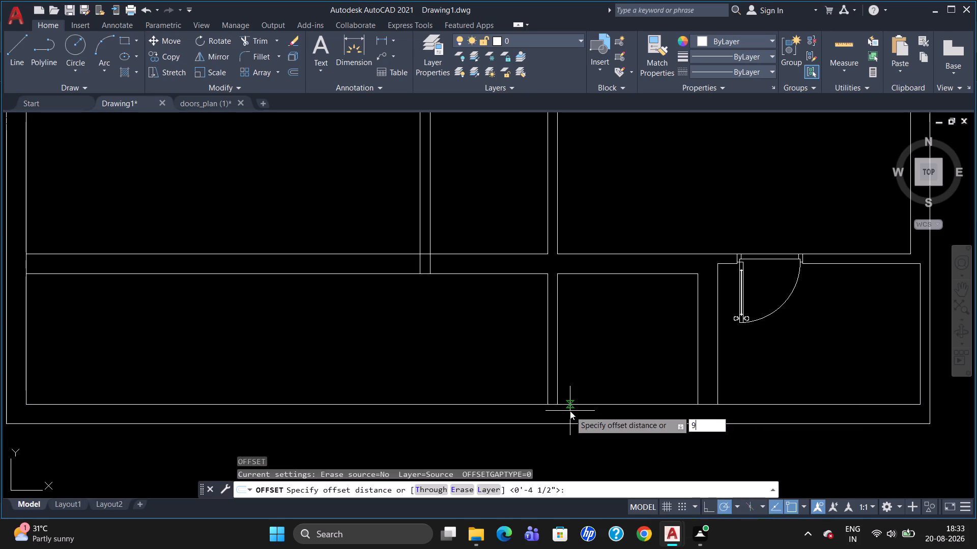
pyautogui.hotkey('shift', '"')
pyautogui.press('Return')
pyautogui.click(577, 406)
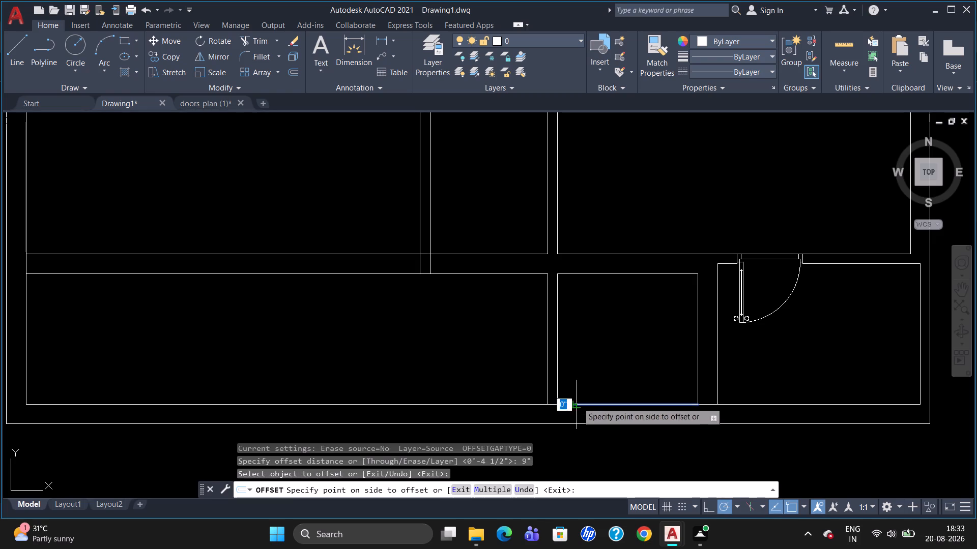
pyautogui.click(584, 381)
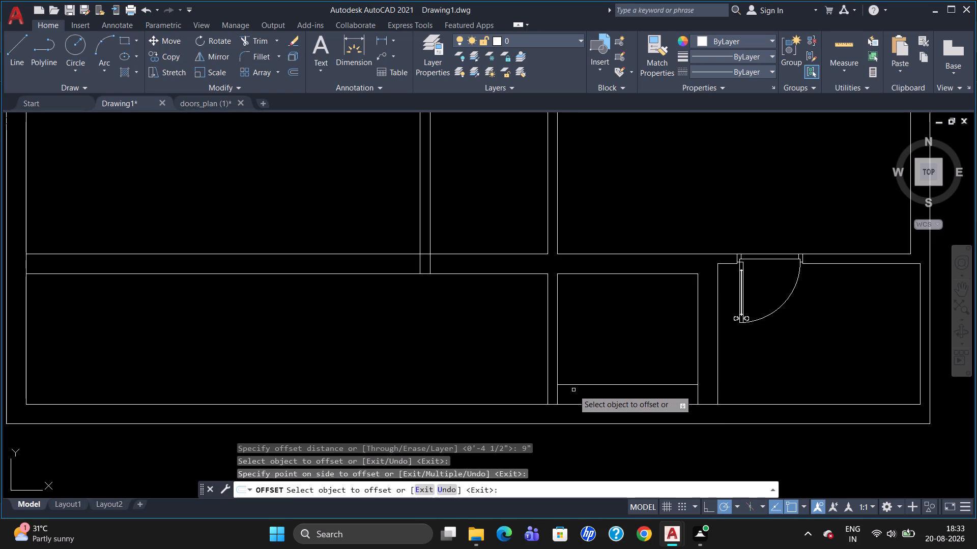
pyautogui.click(559, 358)
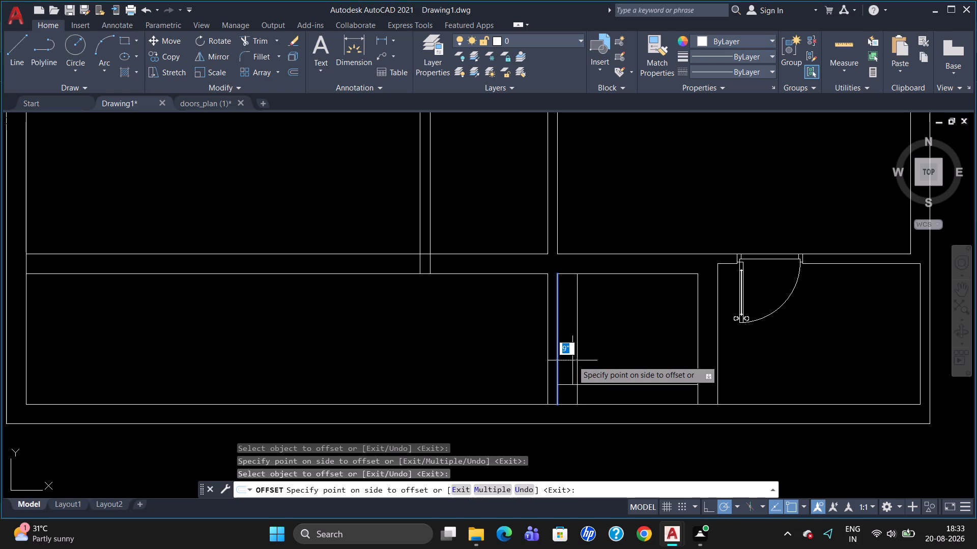
pyautogui.click(572, 360)
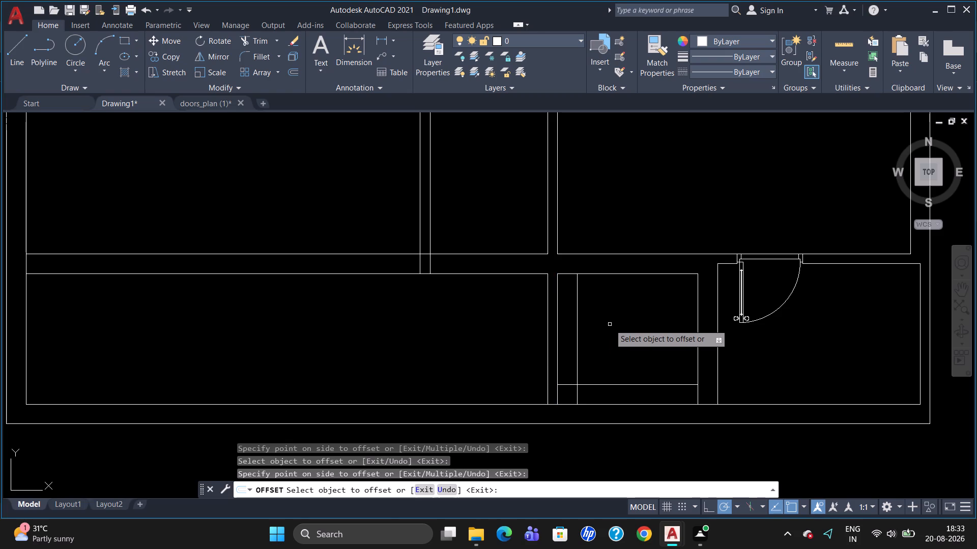
pyautogui.write('tr')
pyautogui.press('Return')
pyautogui.press('Return')
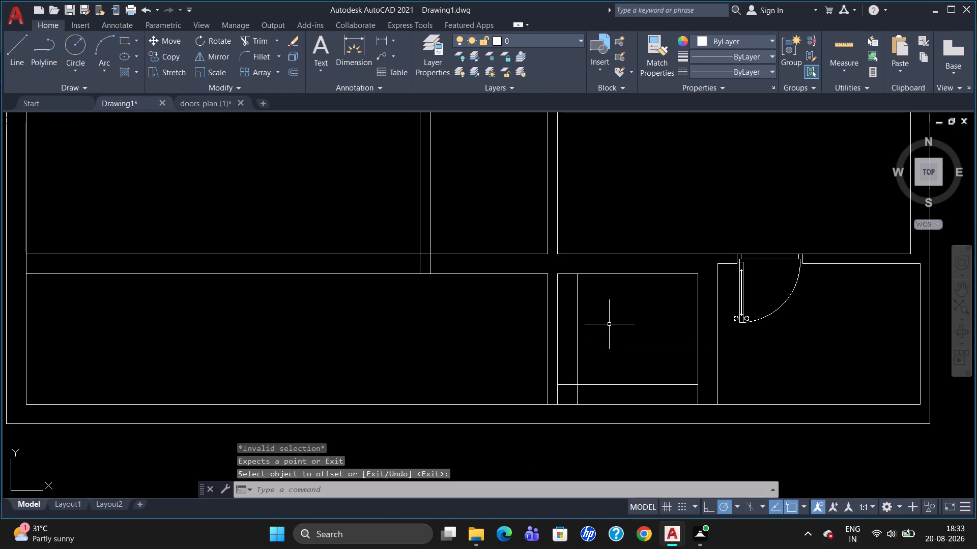
pyautogui.press('Return')
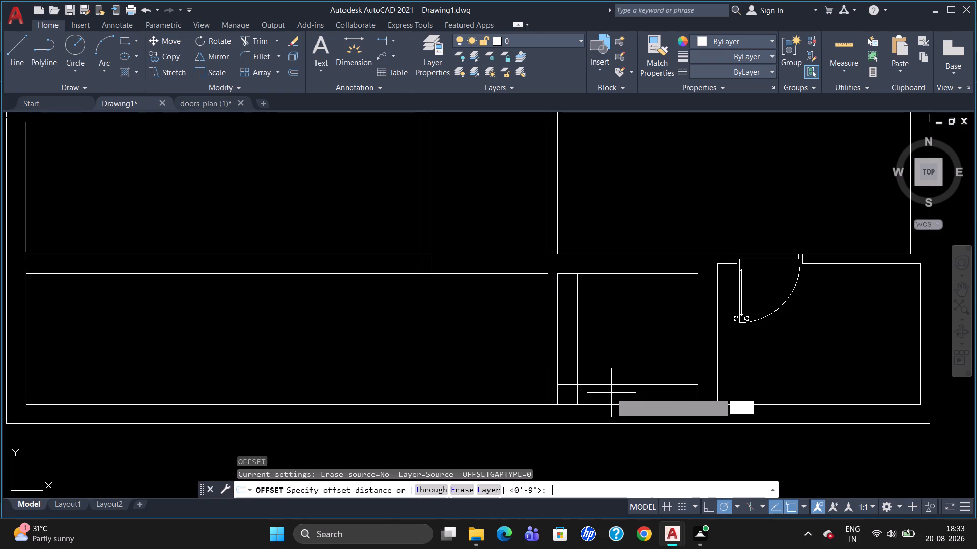
pyautogui.press('Escape')
# Trim the crossing ends of the two offset lines at the small west room's southwest corner.
pyautogui.write('tr')
pyautogui.press('Return')
pyautogui.press('Return')
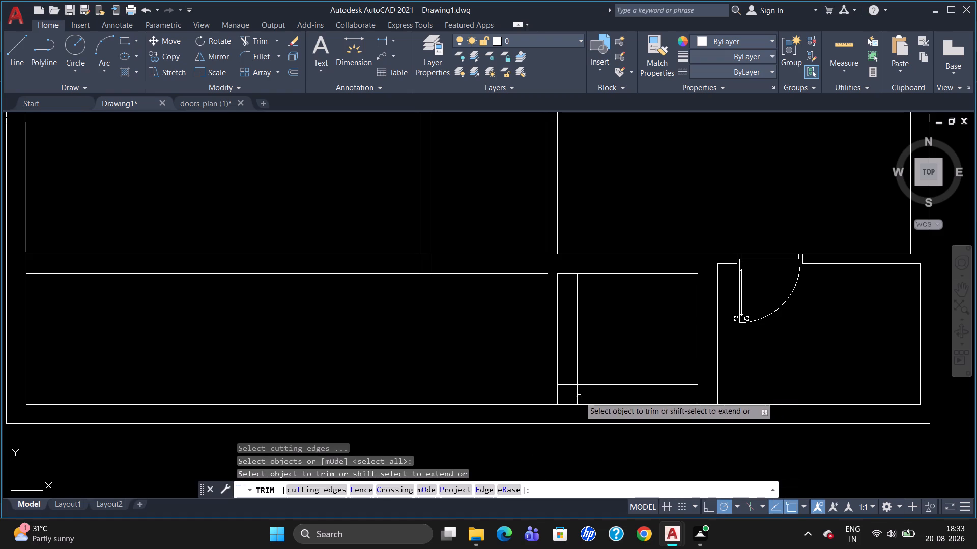
pyautogui.click(576, 394)
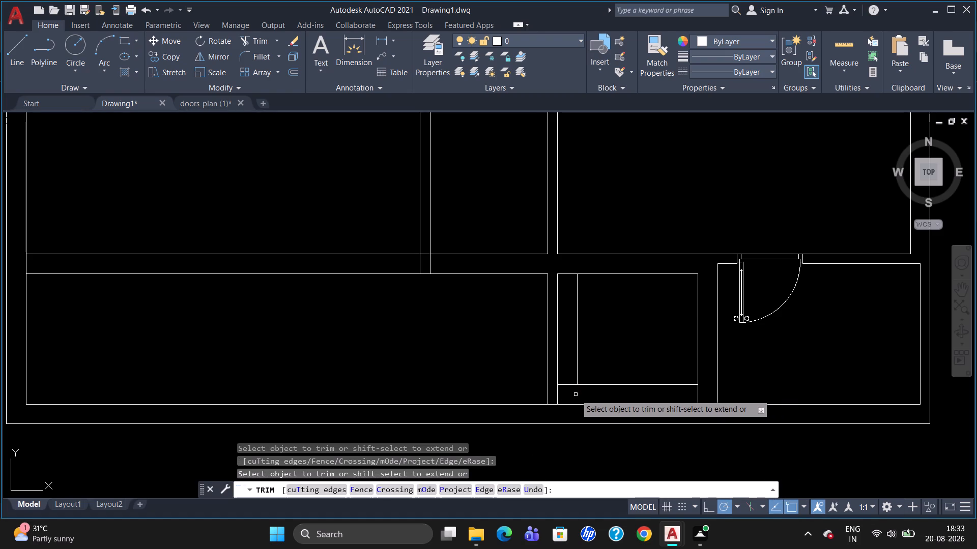
pyautogui.click(567, 383)
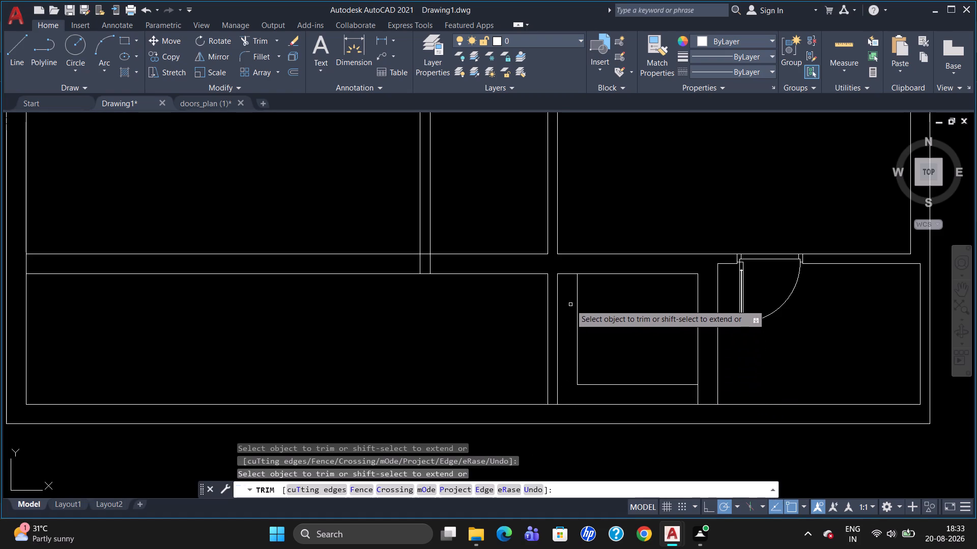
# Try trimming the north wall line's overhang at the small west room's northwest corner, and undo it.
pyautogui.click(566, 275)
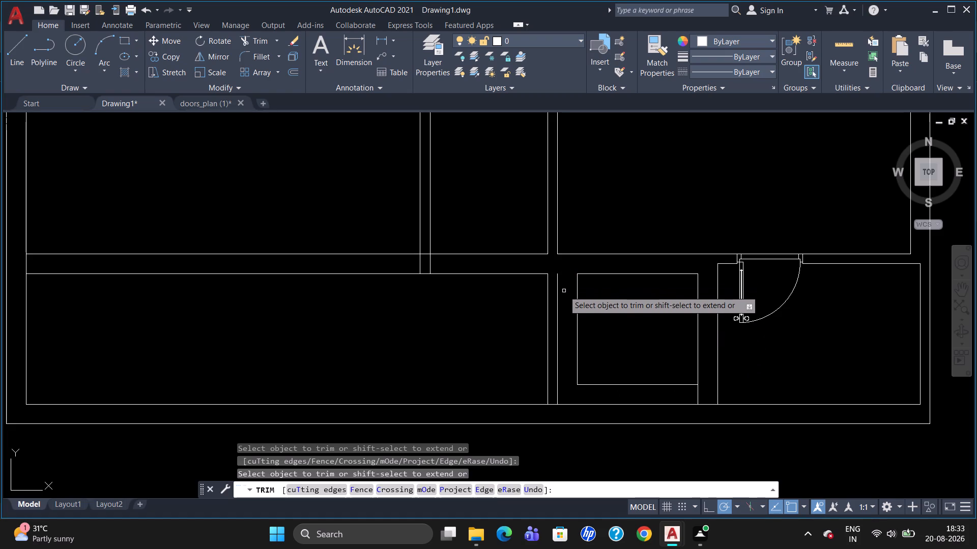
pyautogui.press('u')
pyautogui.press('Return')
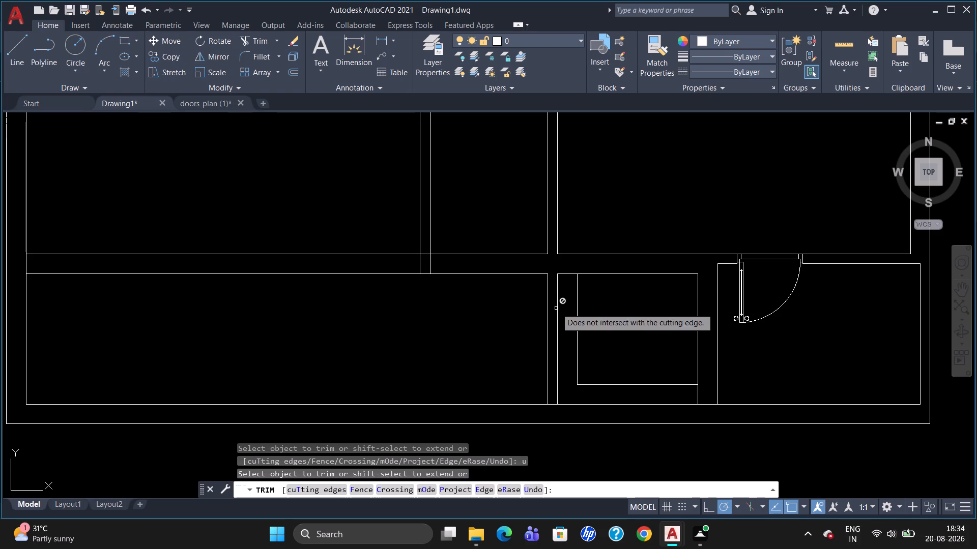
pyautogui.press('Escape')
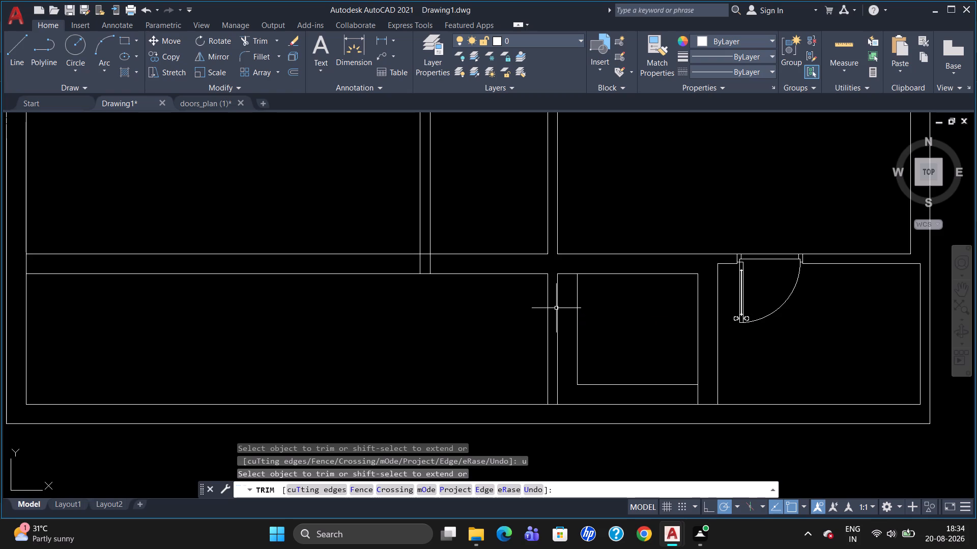
# Erase the small west room's original west wall line, keeping its offset copy.
pyautogui.click(558, 309)
pyautogui.press('Delete')
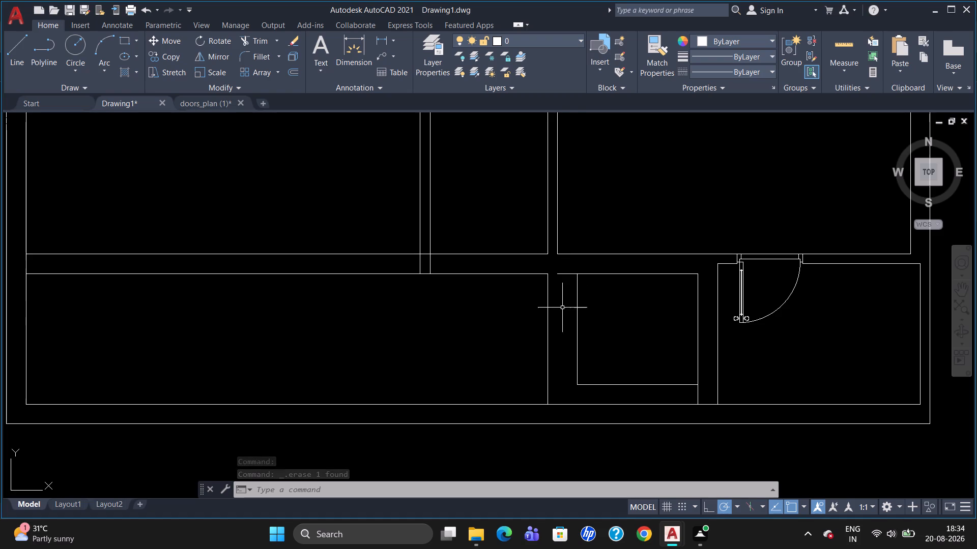
# Trim the north line's overhang and the east line's stub below the new south line of the small west room.
pyautogui.write('tr')
pyautogui.press('Return')
pyautogui.press('Return')
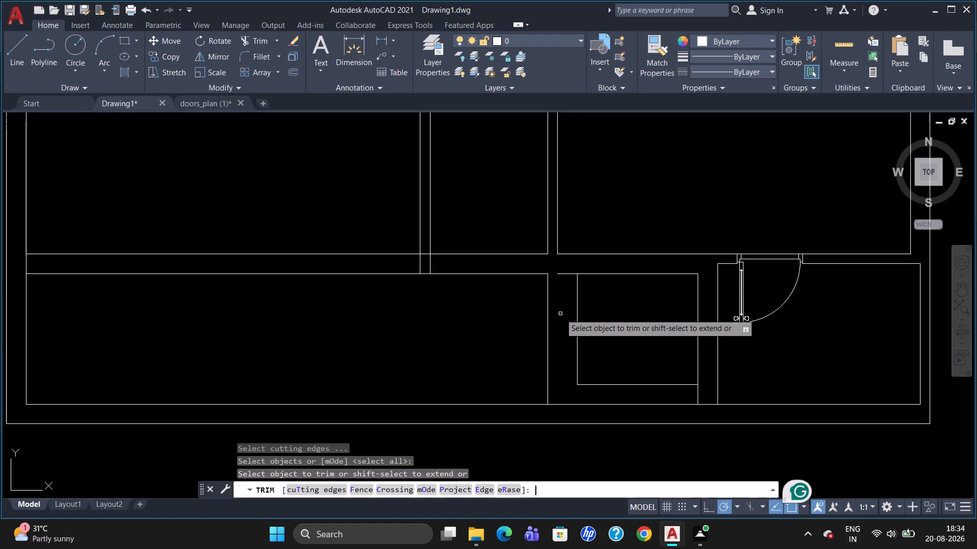
pyautogui.click(563, 276)
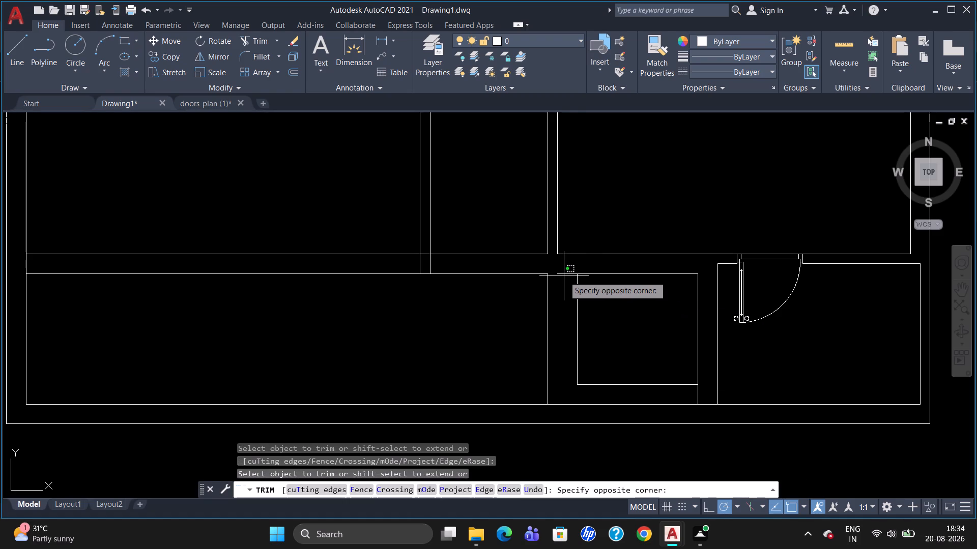
pyautogui.click(564, 276)
pyautogui.click(565, 272)
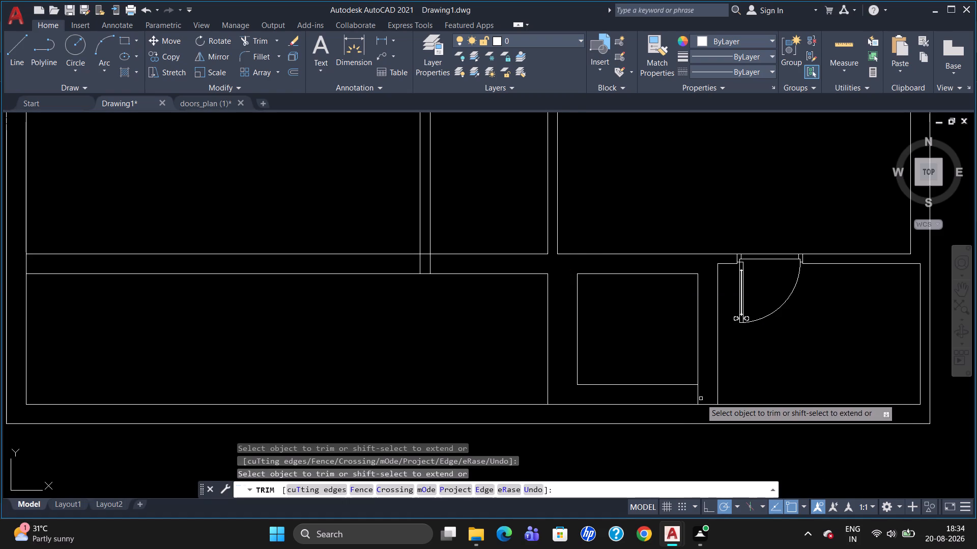
pyautogui.click(699, 398)
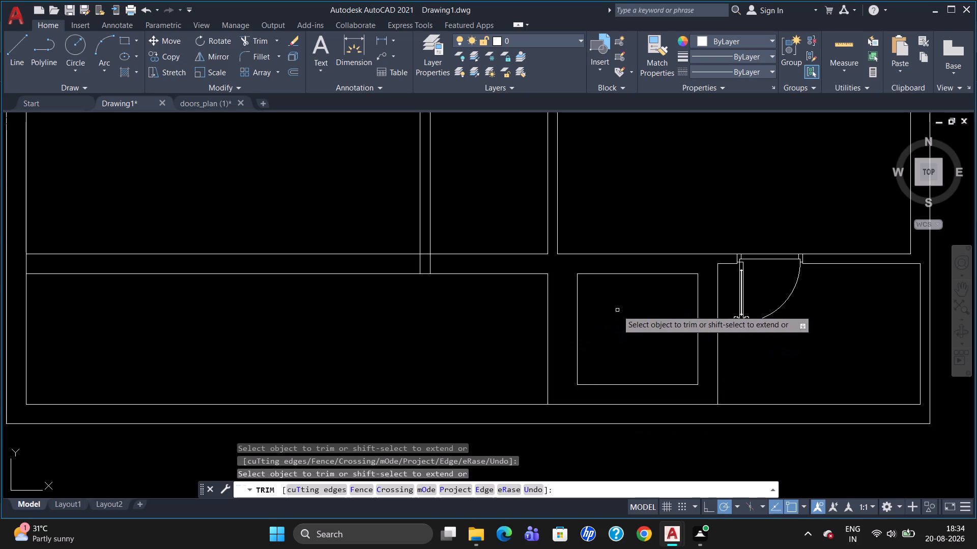
pyautogui.press('Escape')
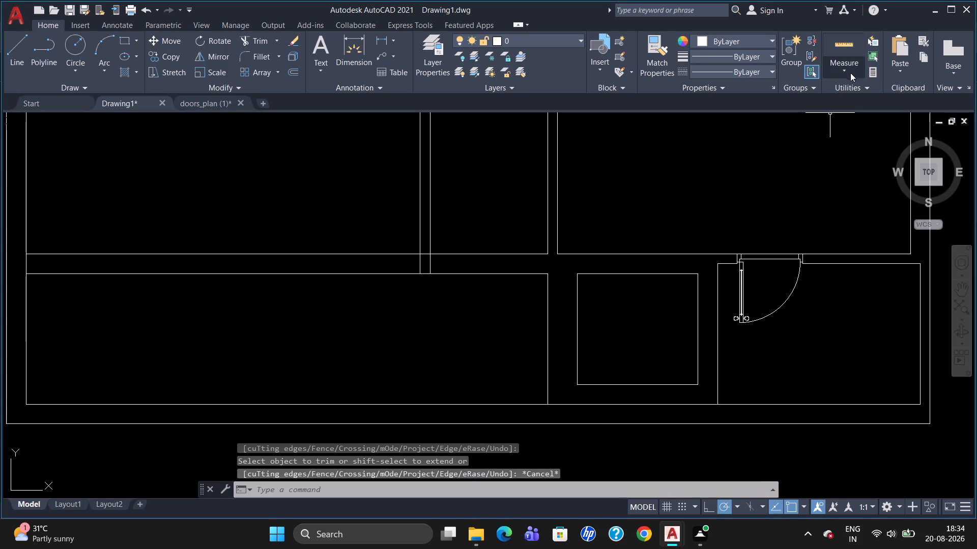
# Measure the small west room's inside width and depth.
pyautogui.click(849, 71)
pyautogui.click(853, 97)
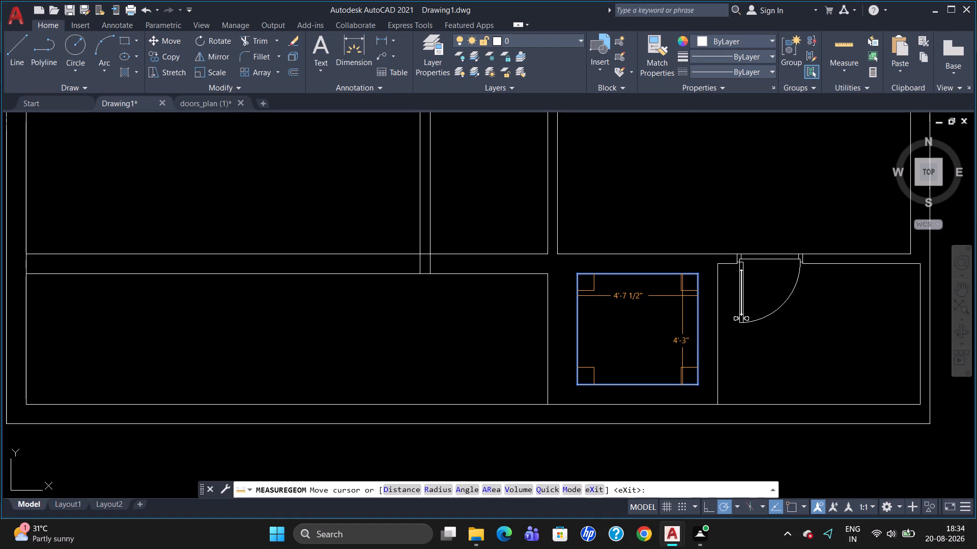
pyautogui.press('Escape')
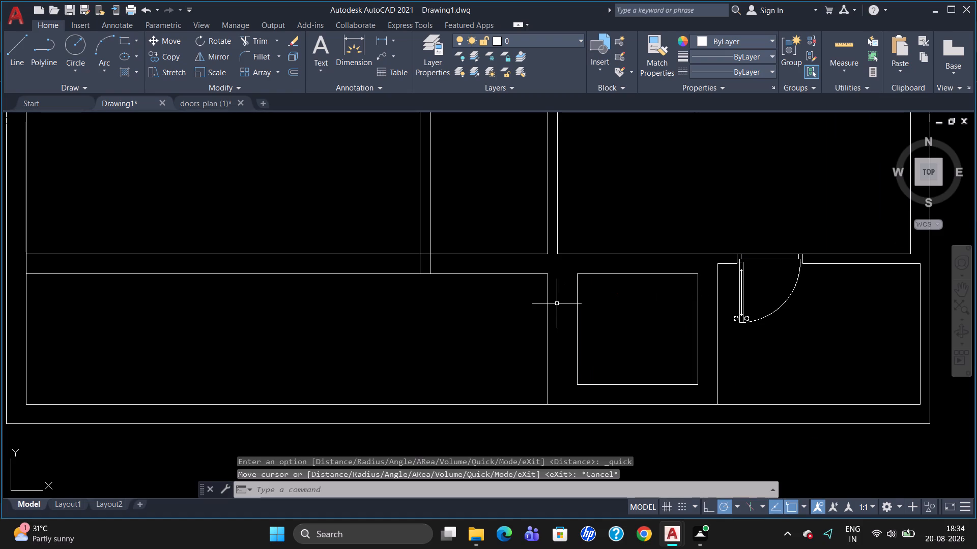
pyautogui.click(549, 309)
pyautogui.press('Escape')
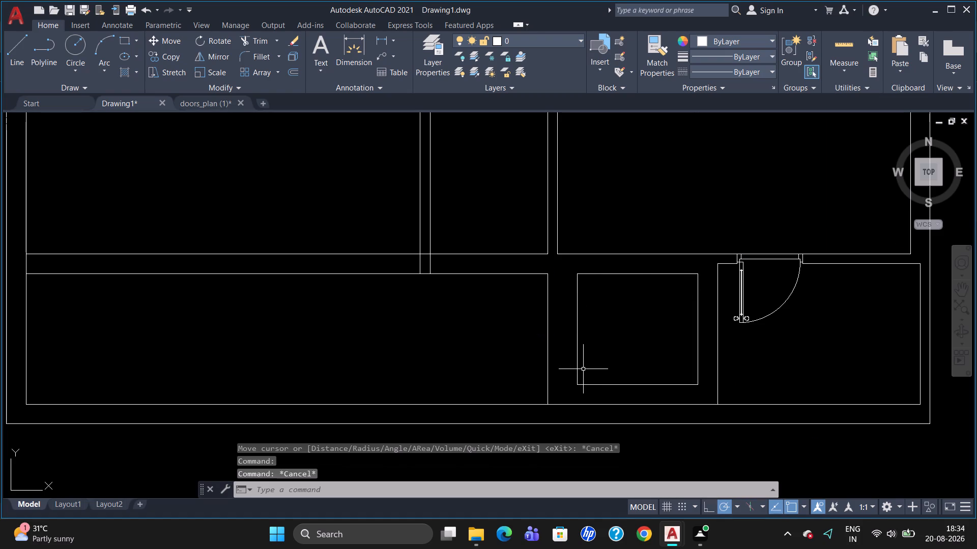
# Offset the east wall line of the long bottom room 9" east toward the small west room.
pyautogui.press('o')
pyautogui.press('Return')
pyautogui.write('9"')
pyautogui.press('Return')
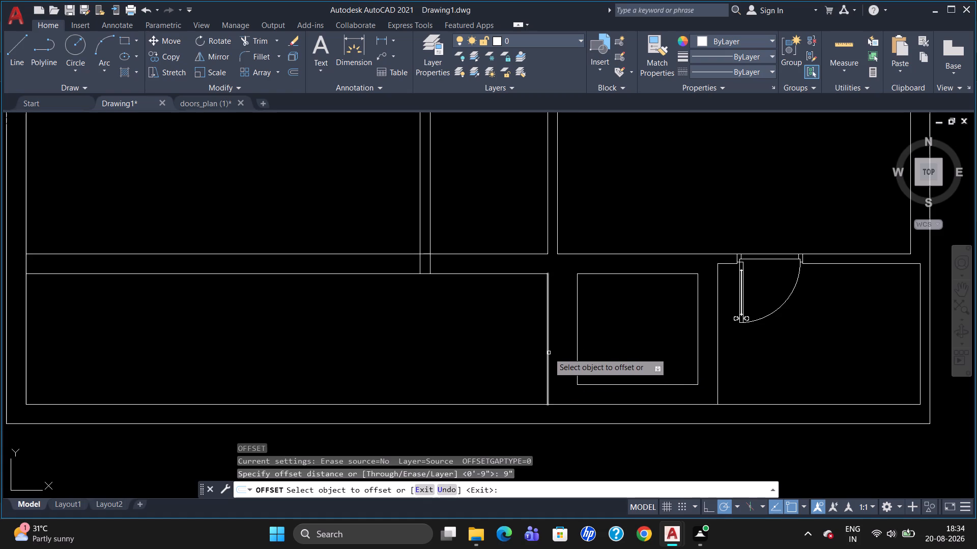
pyautogui.click(548, 352)
pyautogui.click(559, 347)
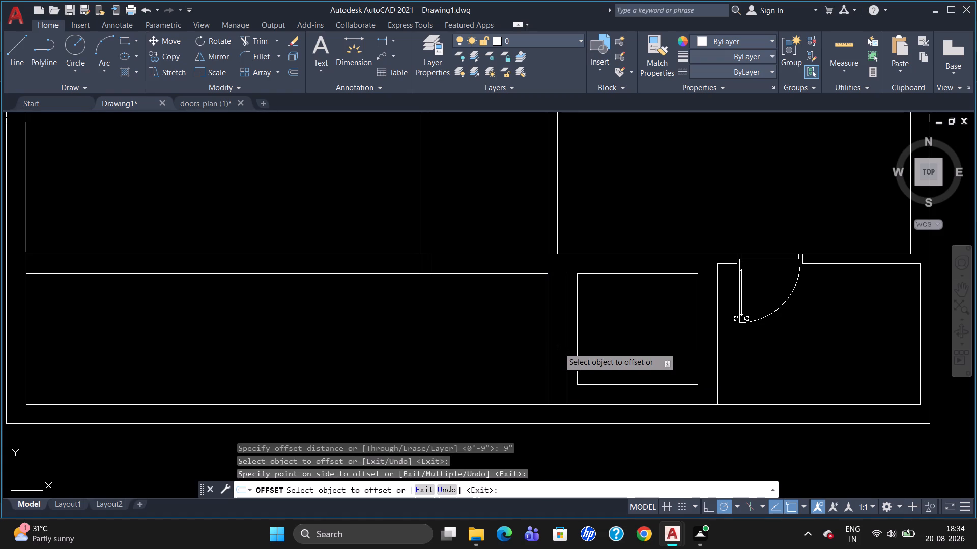
pyautogui.press('Escape')
# Erase the small west room's old inner west line, just east of the new offset line.
pyautogui.click(578, 335)
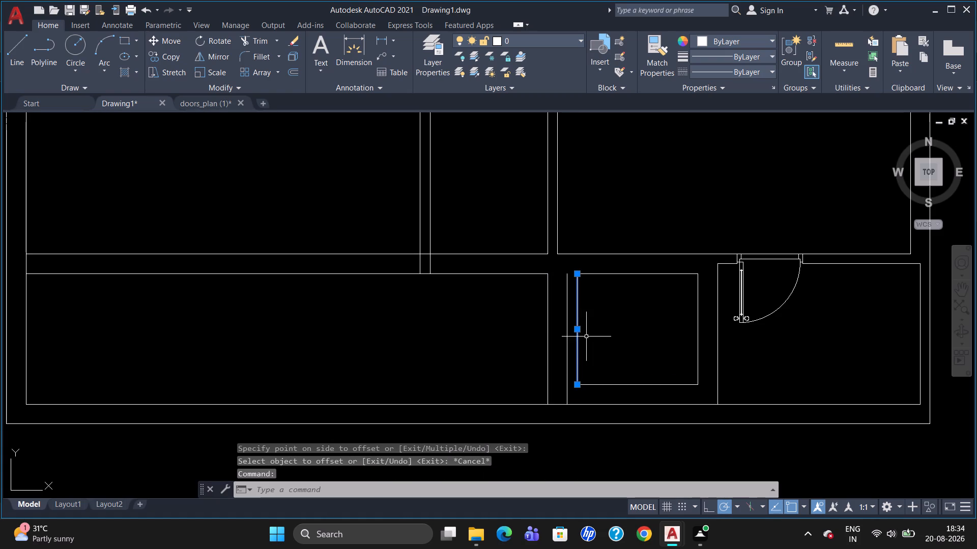
pyautogui.press('Delete')
# Extend the small west room's north and south lines west to the new west wall line.
pyautogui.write('ex')
pyautogui.press('Return')
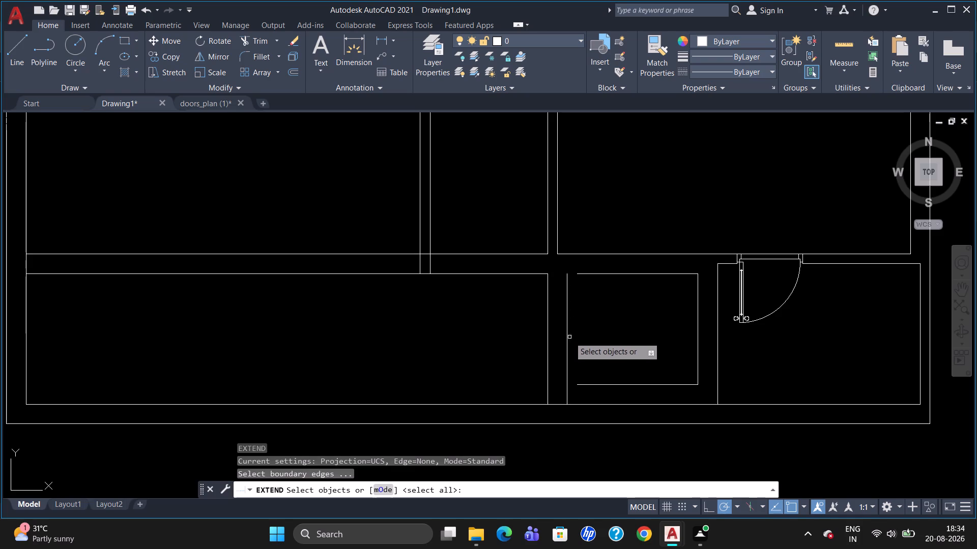
pyautogui.click(565, 340)
pyautogui.press('Return')
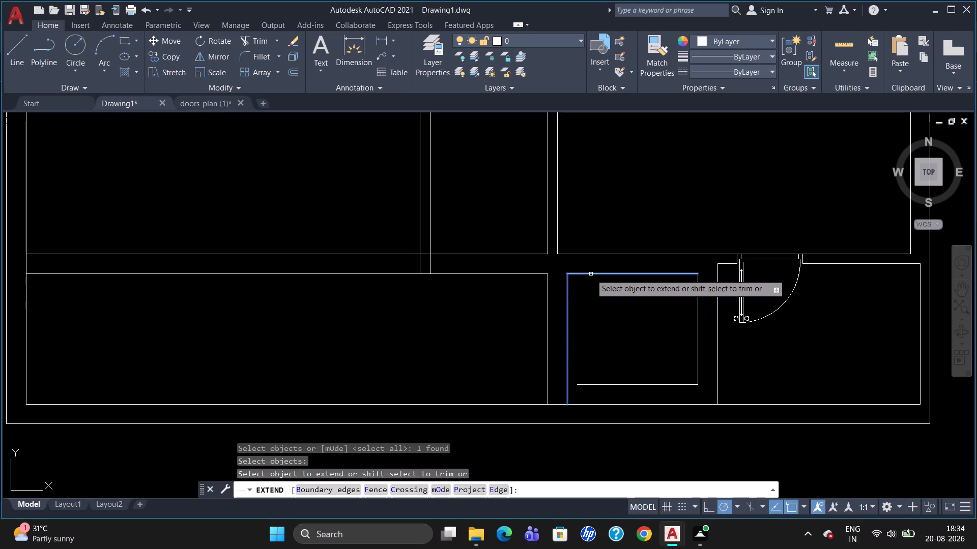
pyautogui.click(592, 273)
pyautogui.click(583, 384)
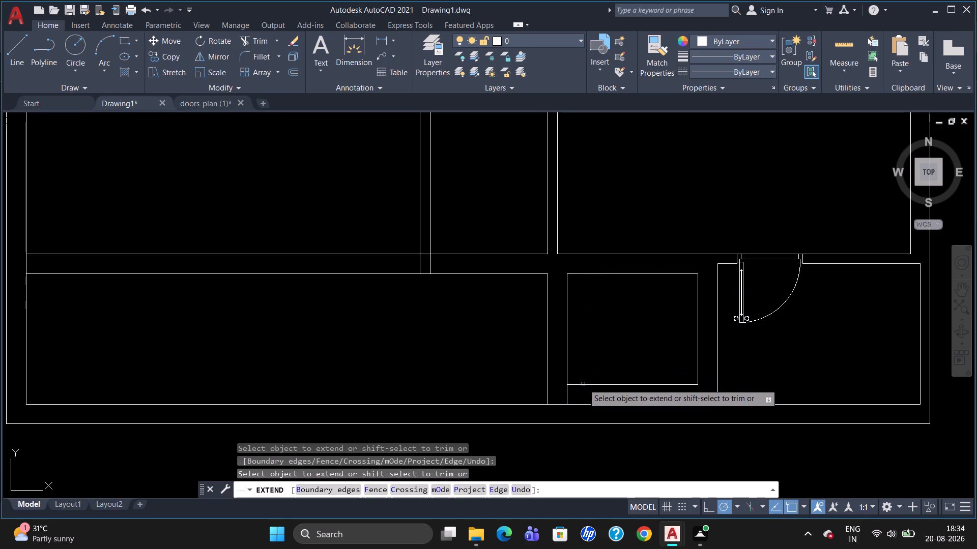
pyautogui.press('Escape')
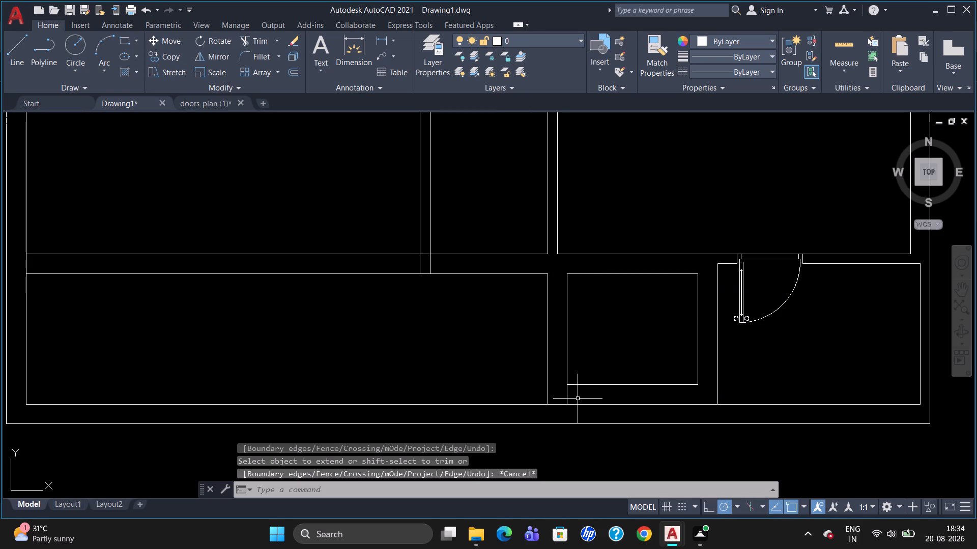
# Trim the west line's stub below the small west room's south line.
pyautogui.write('tr')
pyautogui.press('Return')
pyautogui.press('Return')
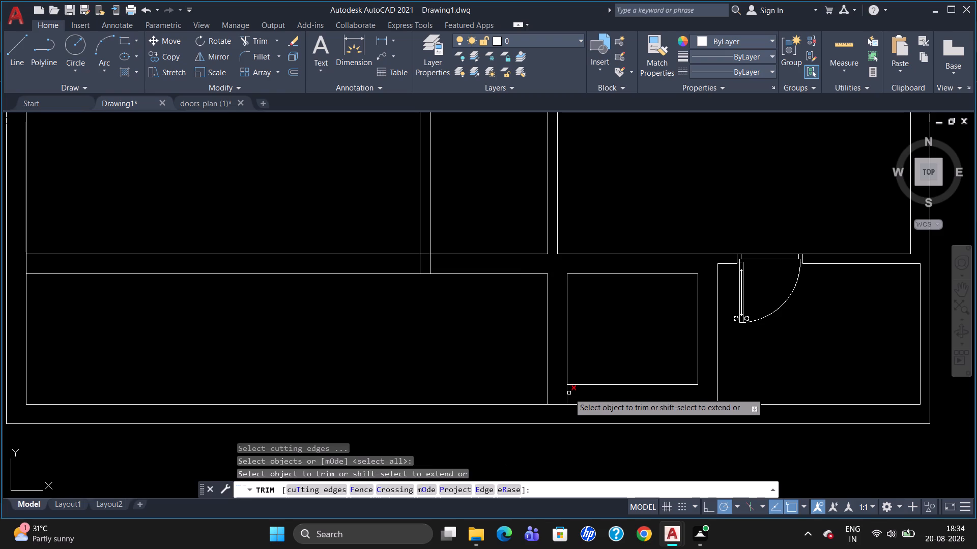
pyautogui.click(569, 393)
pyautogui.press('Escape')
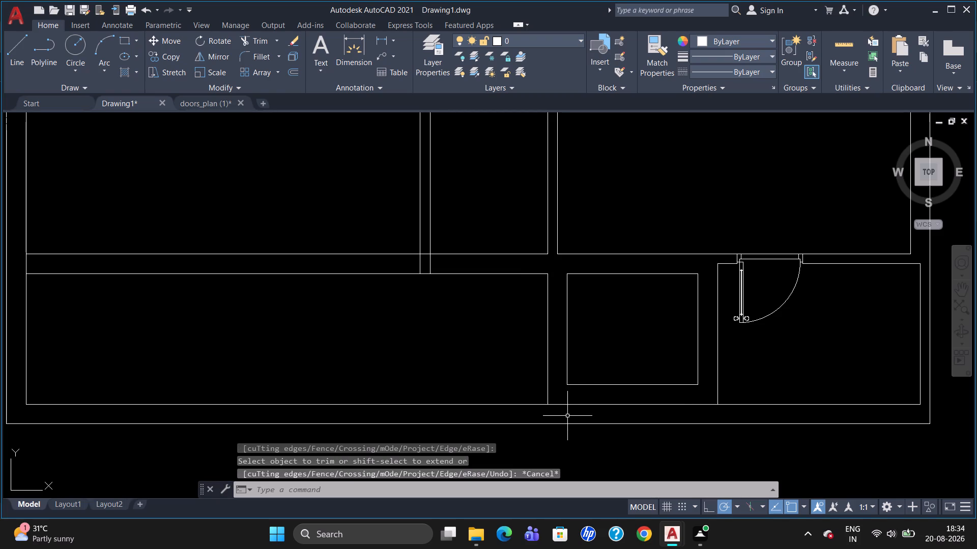
# Measure the small west room's inside width and depth again.
pyautogui.click(839, 61)
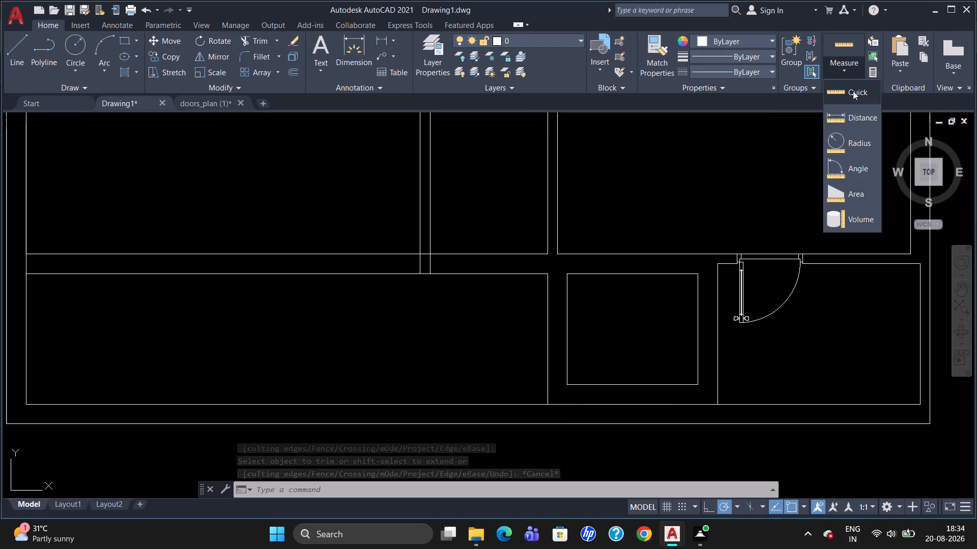
pyautogui.click(853, 91)
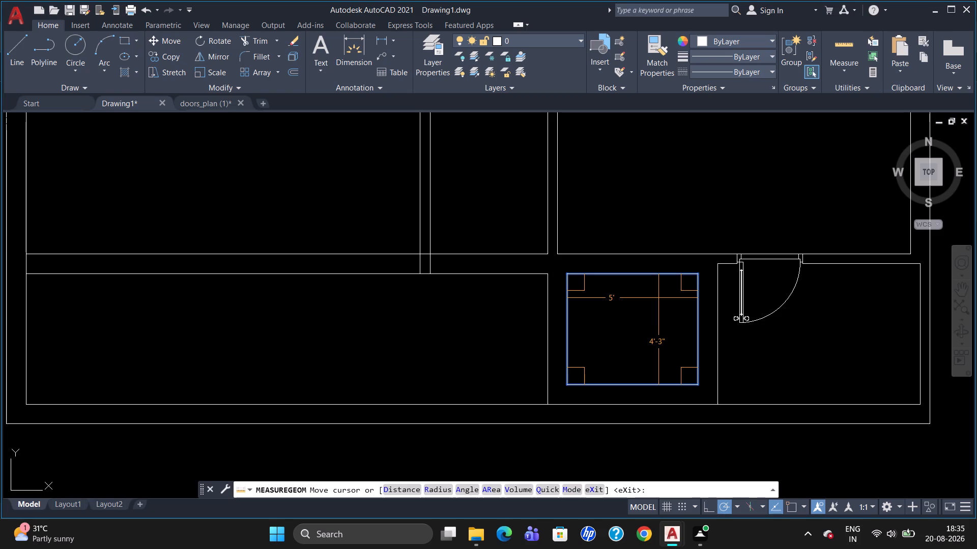
pyautogui.press('Escape')
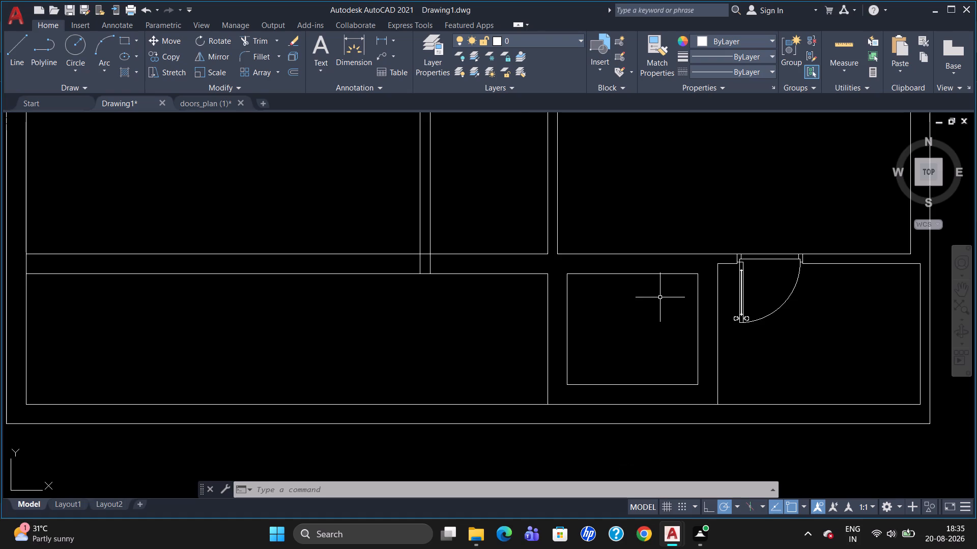
pyautogui.scroll(-2, 673, 320)
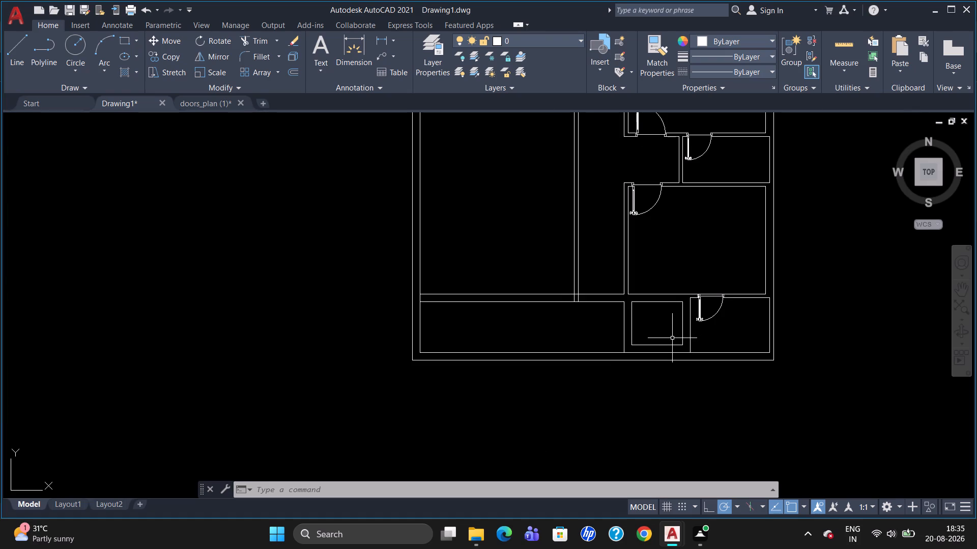
# Draw a jamb line across the small west room's west wall, 9" south of the room's inner northwest corner.
pyautogui.scroll(2, 673, 342)
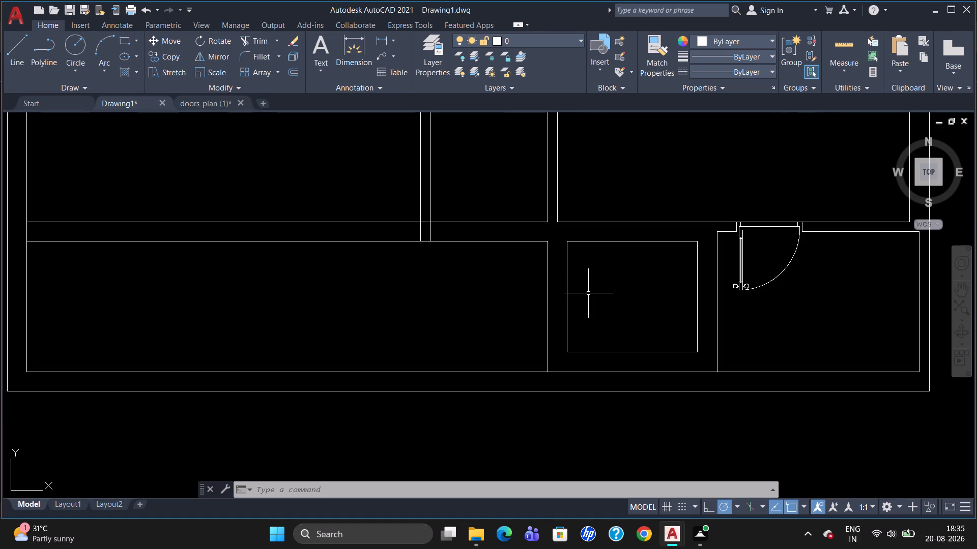
pyautogui.press('l')
pyautogui.press('Return')
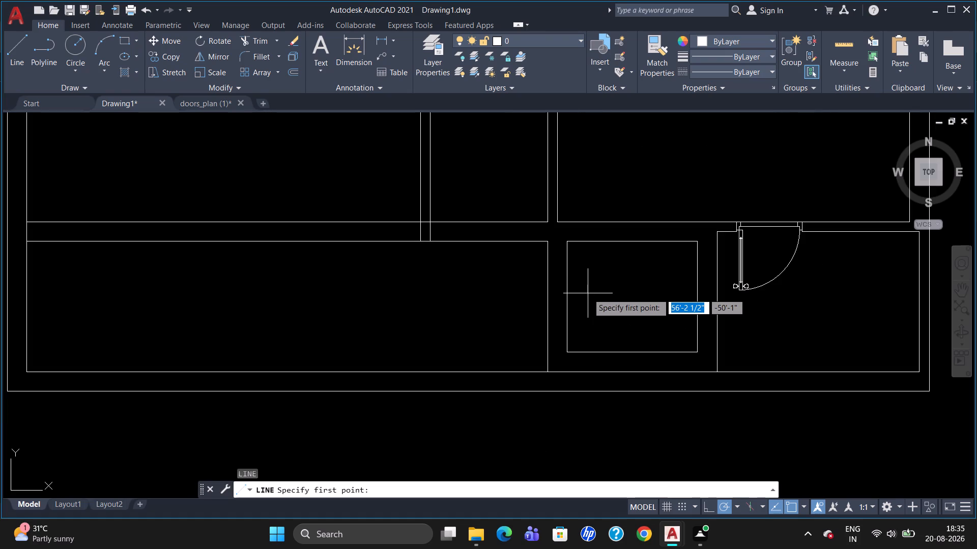
pyautogui.click(568, 242)
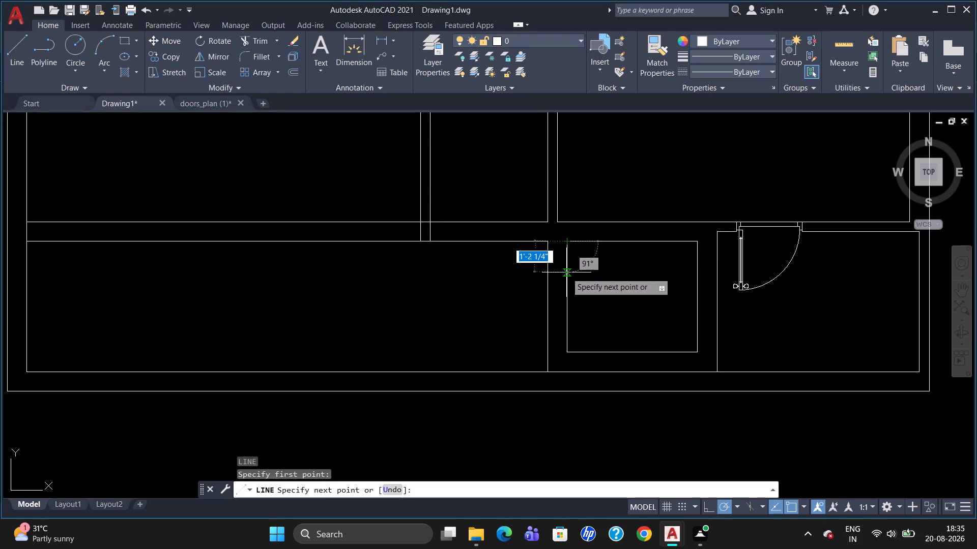
pyautogui.write('tk')
pyautogui.press('Return')
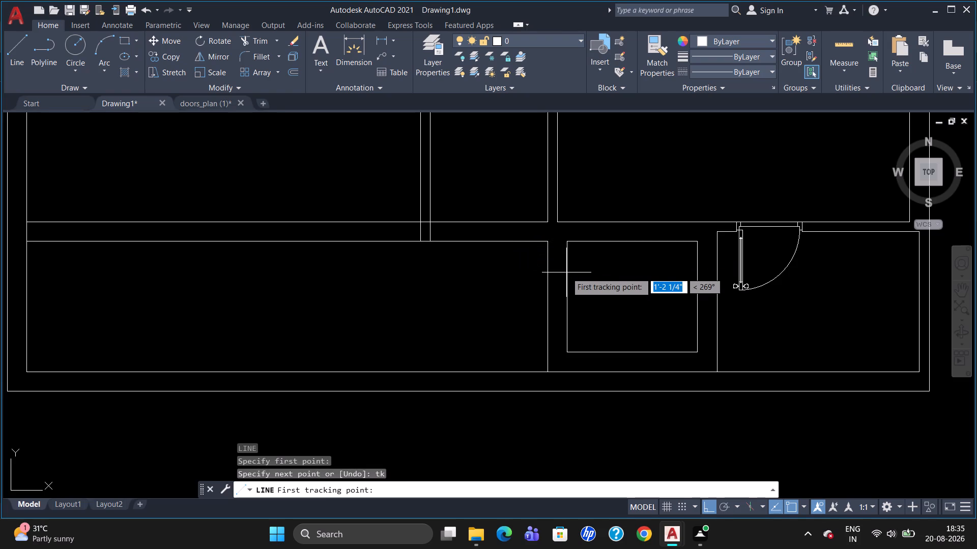
pyautogui.click(568, 245)
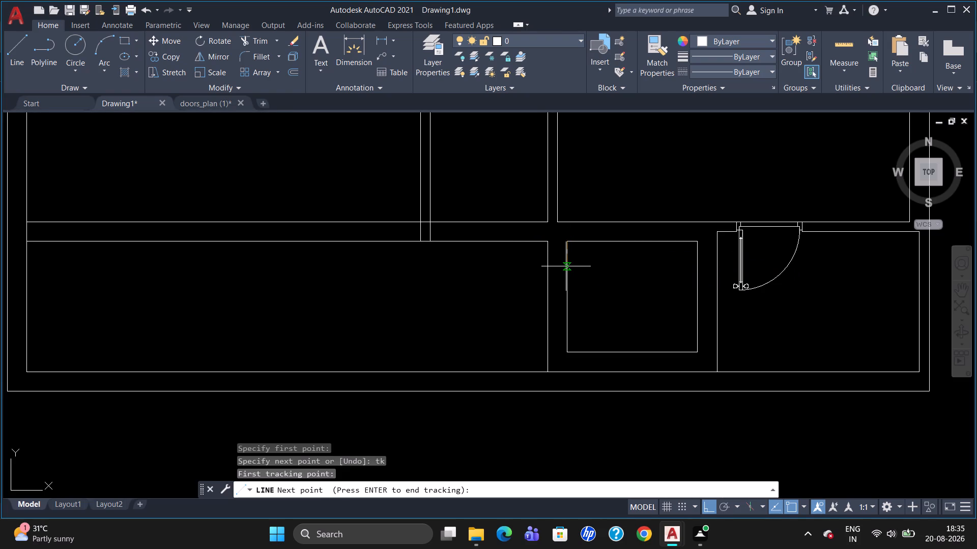
pyautogui.write('9"')
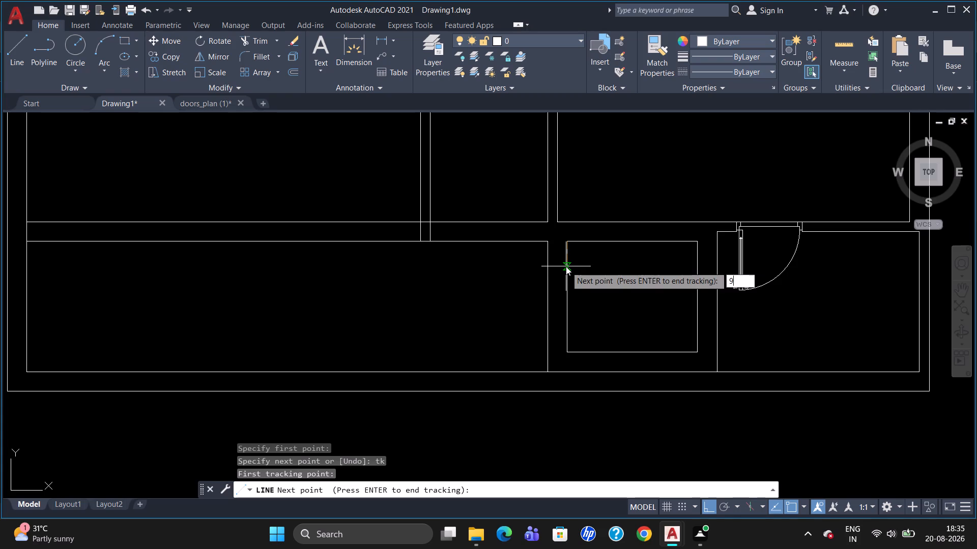
pyautogui.press('Return')
pyautogui.press('Return')
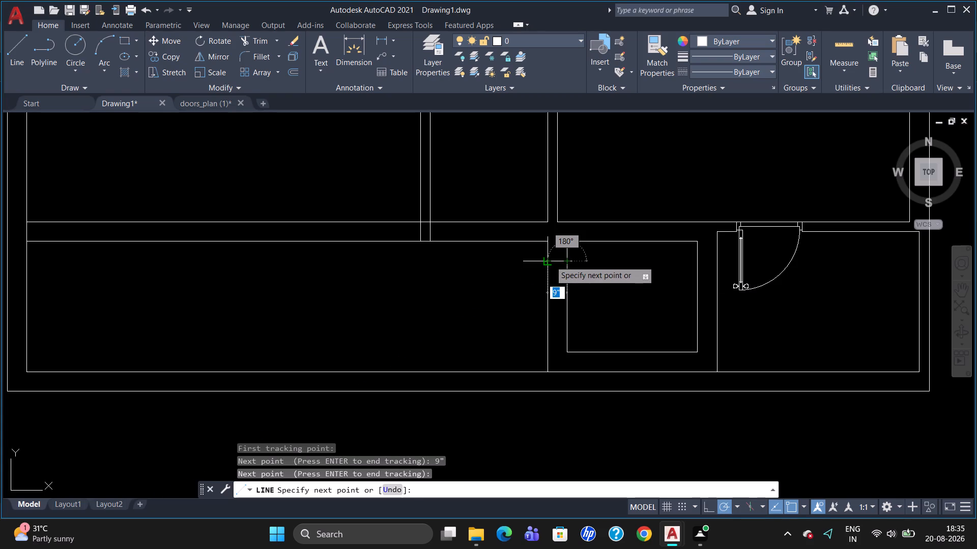
pyautogui.click(551, 259)
pyautogui.press('Escape')
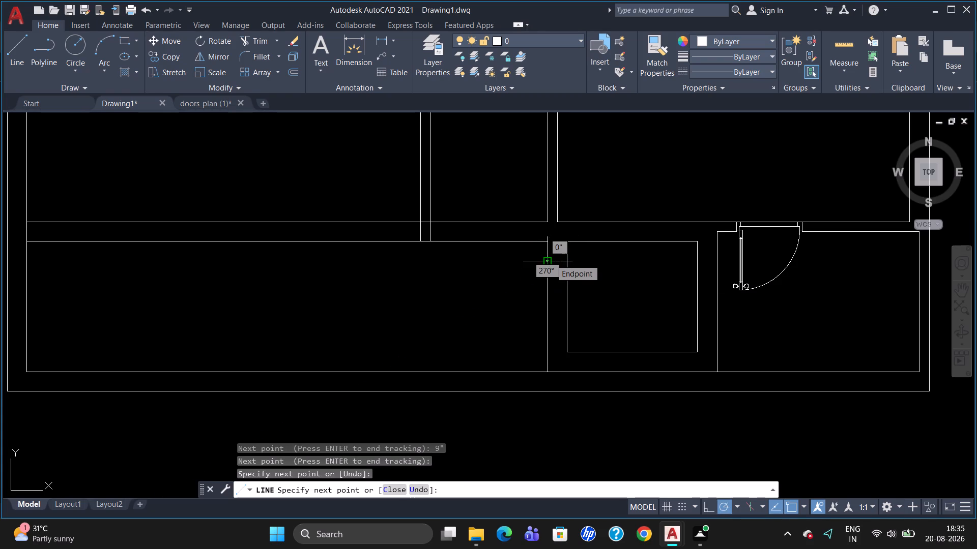
pyautogui.press('Escape')
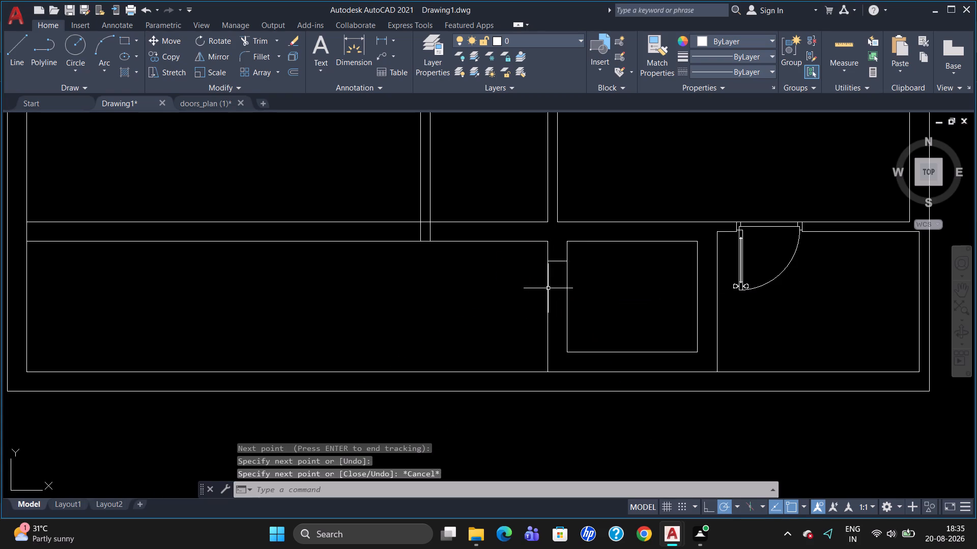
# Offset the jamb line 2' south to mark the other side of the opening in the west wall.
pyautogui.press('o')
pyautogui.press('Return')
pyautogui.write("2'")
pyautogui.press('Return')
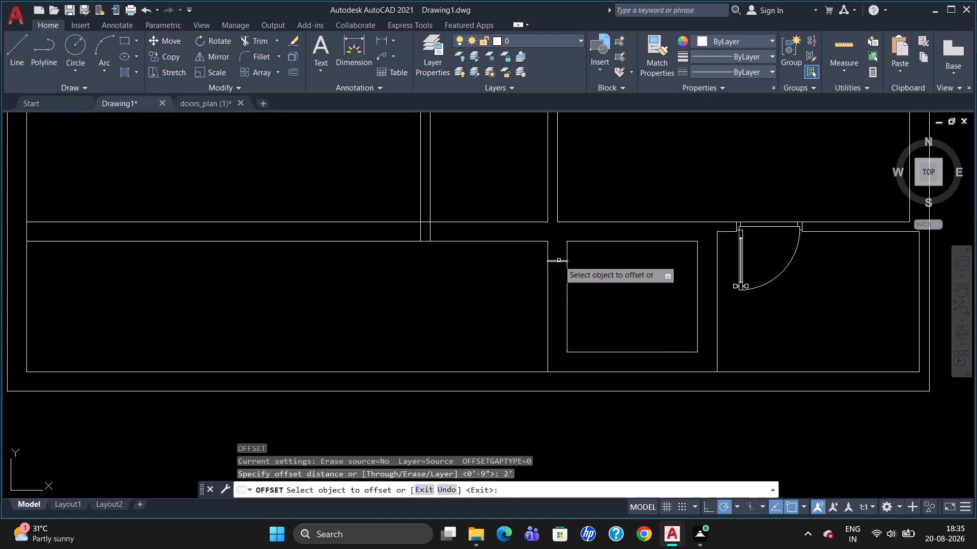
pyautogui.click(559, 260)
pyautogui.click(558, 286)
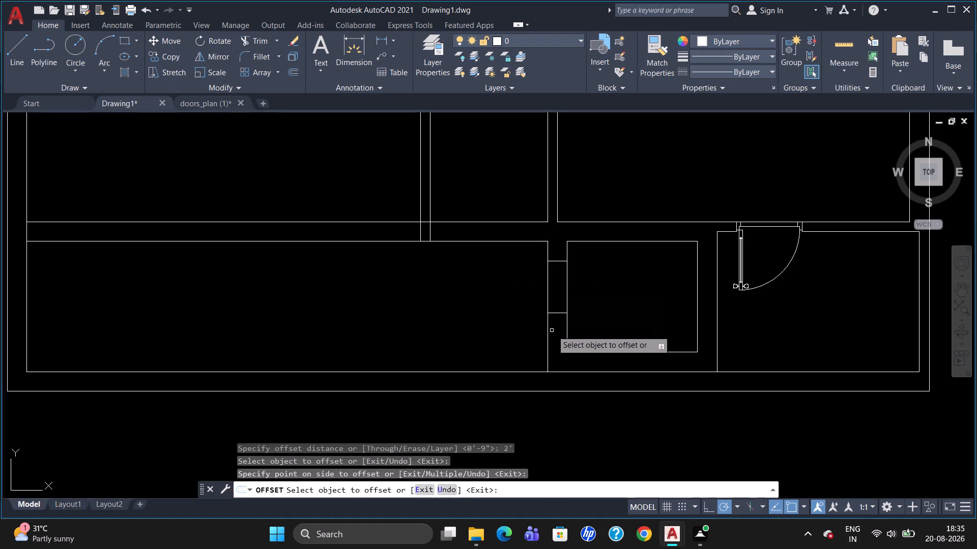
pyautogui.press('Escape')
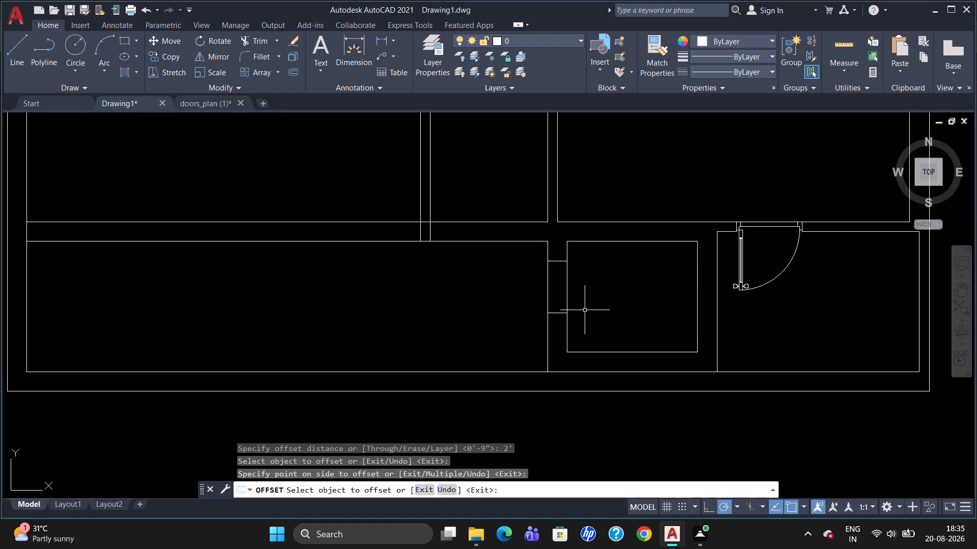
# Trim the small west room's inner west line between the two jamb lines.
pyautogui.write('tr')
pyautogui.press('Return')
pyautogui.press('Return')
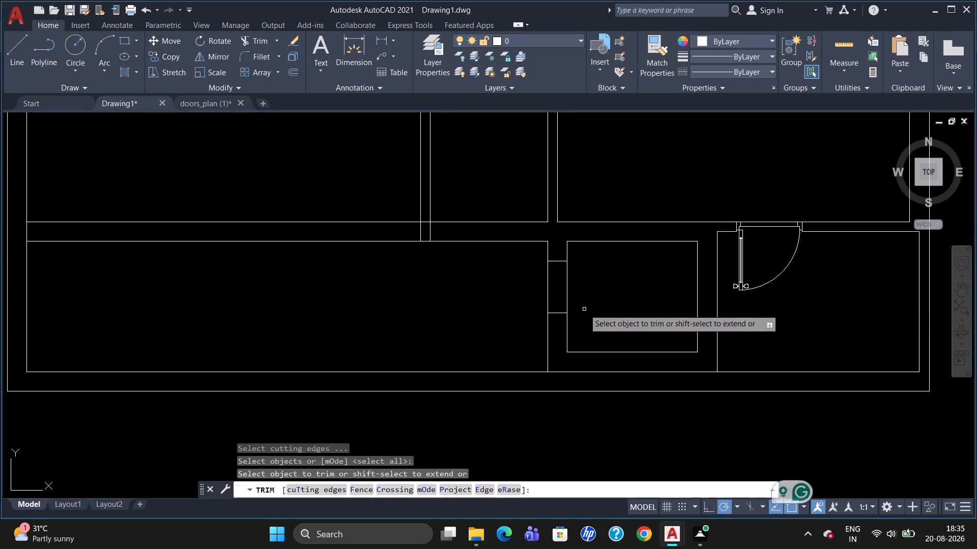
pyautogui.click(567, 293)
pyautogui.click(567, 293)
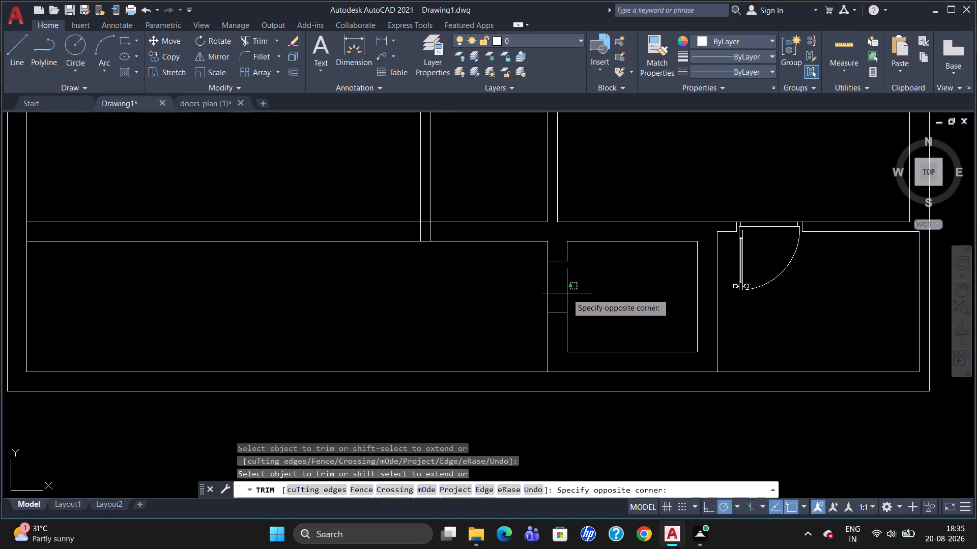
pyautogui.press('Escape')
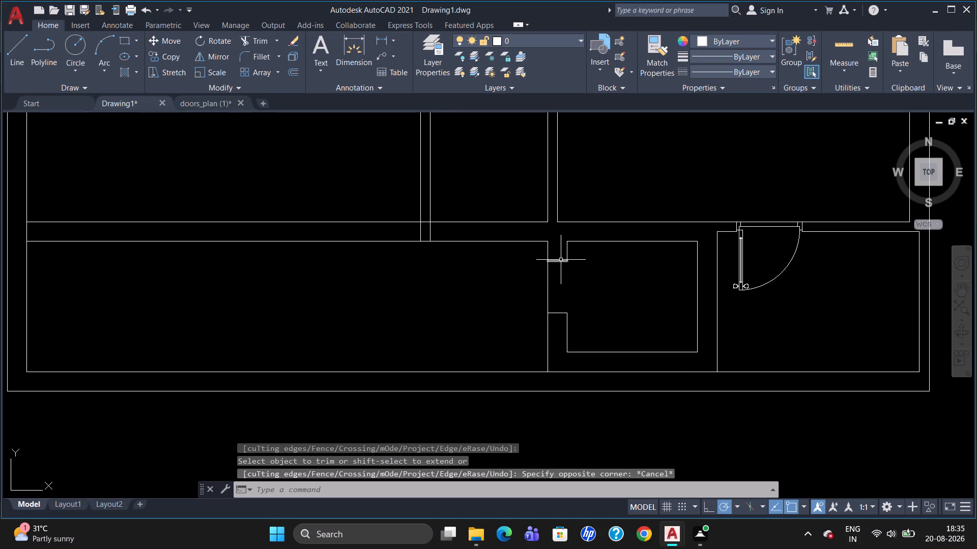
# Offset the opening's north jamb line 5" south.
pyautogui.press('o')
pyautogui.press('Return')
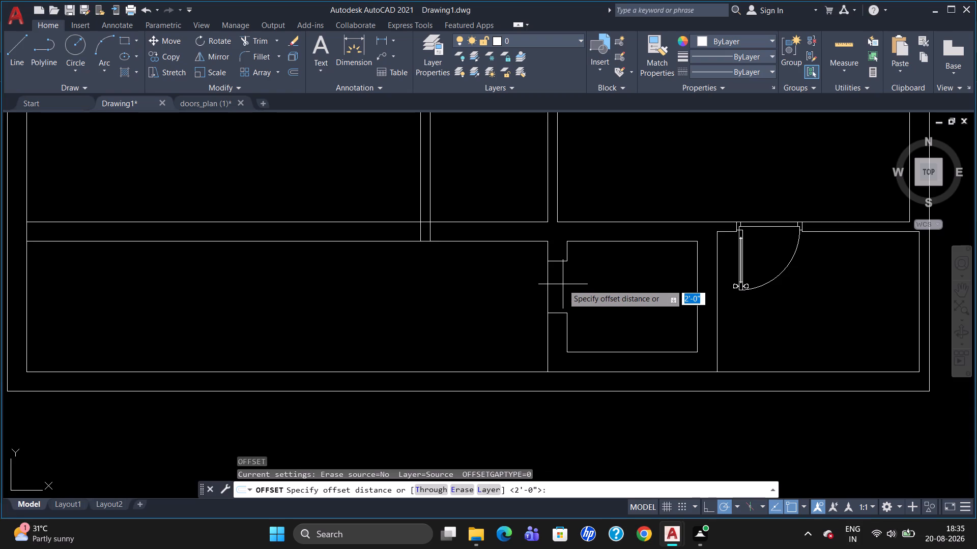
pyautogui.write('5"')
pyautogui.press('Return')
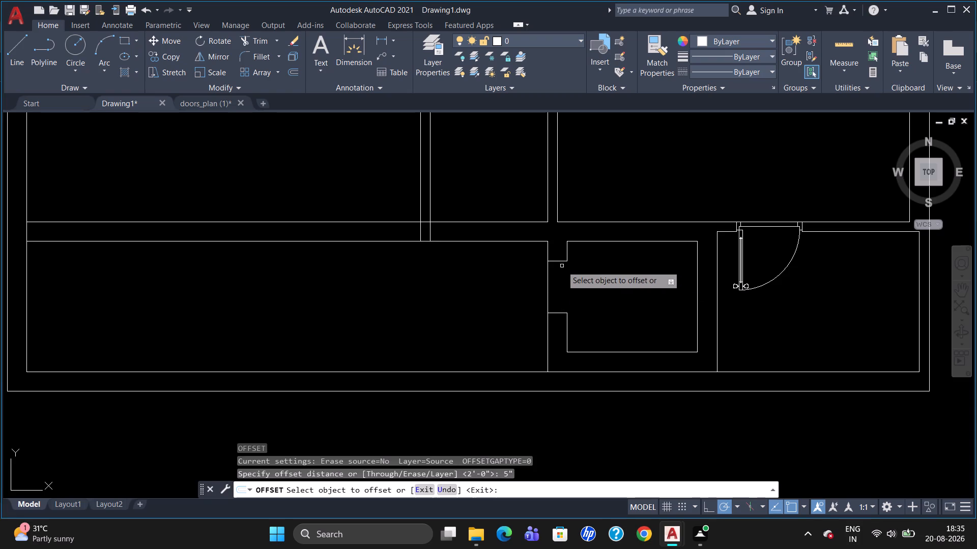
pyautogui.click(560, 261)
pyautogui.click(559, 271)
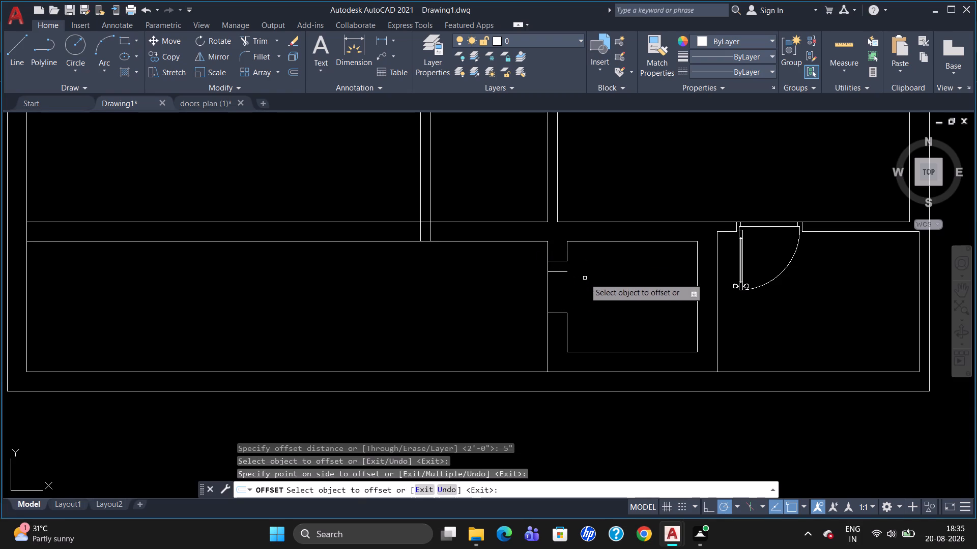
pyautogui.press('Escape')
# Offset the opening's south jamb line 5" south.
pyautogui.click(558, 313)
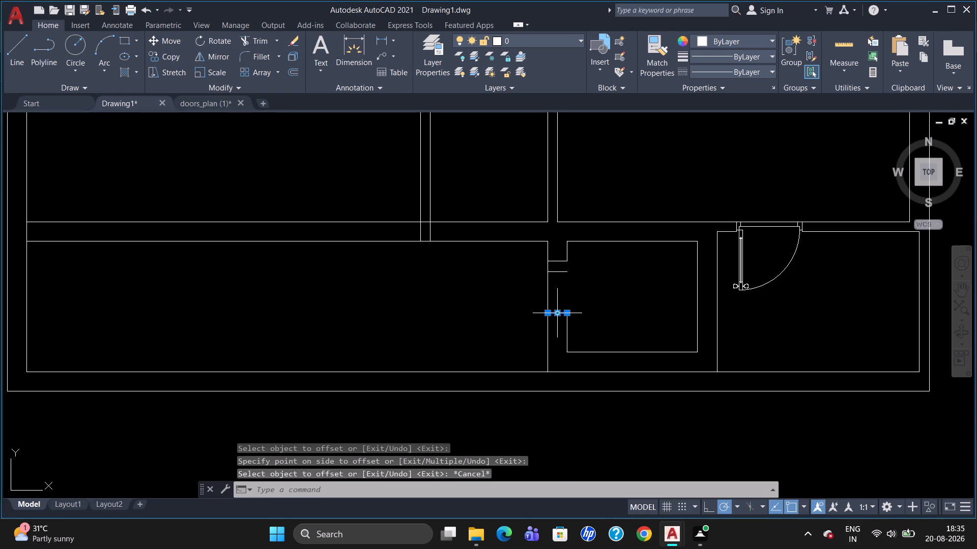
pyautogui.press('Escape')
pyautogui.press('o')
pyautogui.press('Return')
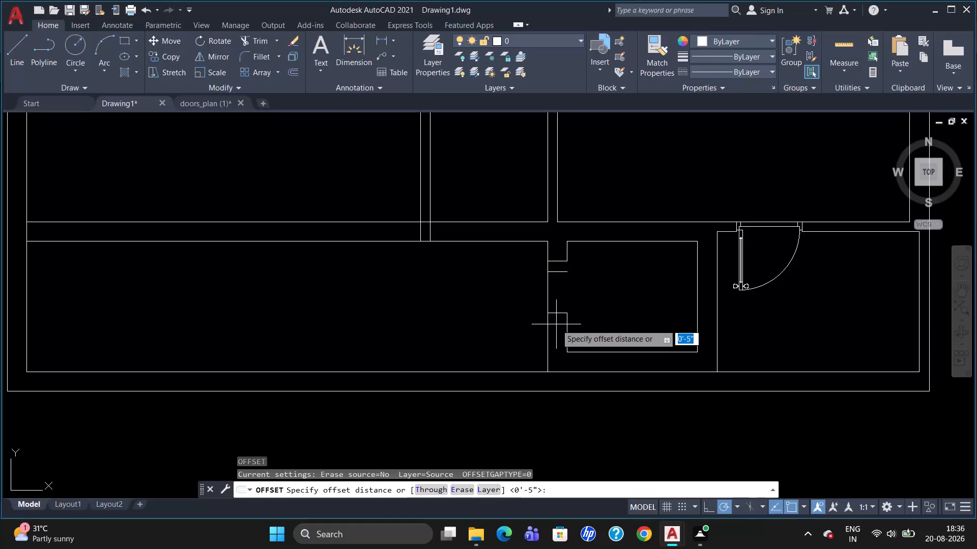
pyautogui.press('Return')
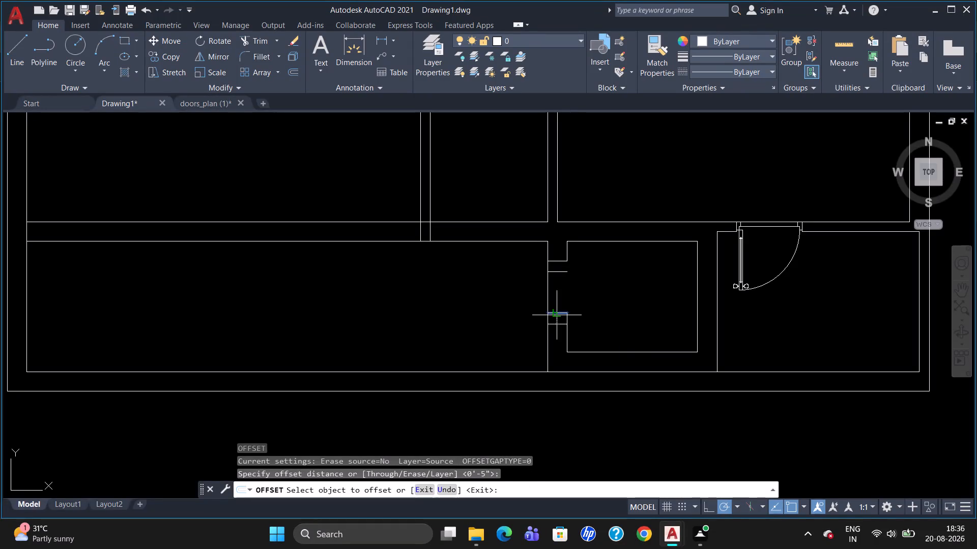
pyautogui.click(557, 315)
pyautogui.click(558, 322)
pyautogui.press('Escape')
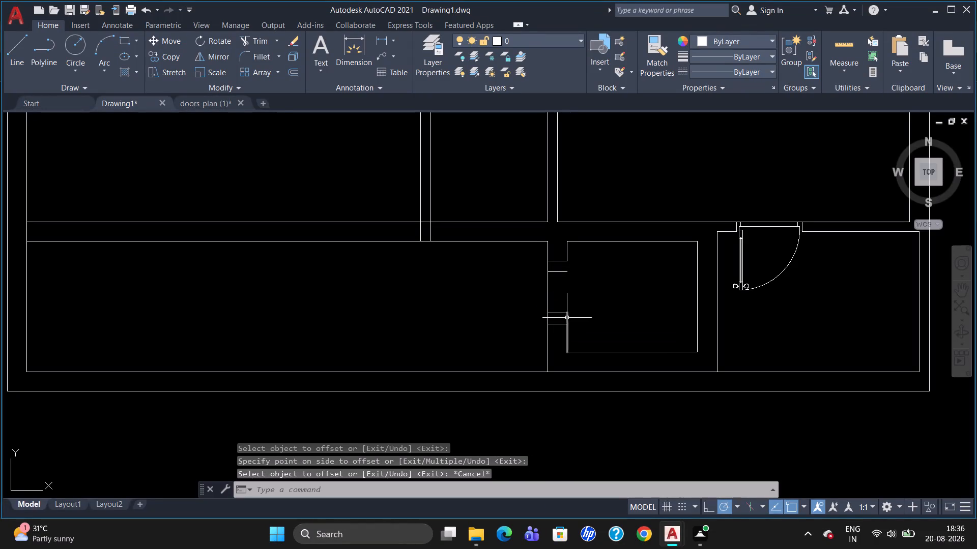
# Erase the two original jamb lines, keeping the 5" offset copies.
pyautogui.click(561, 312)
pyautogui.press('Delete')
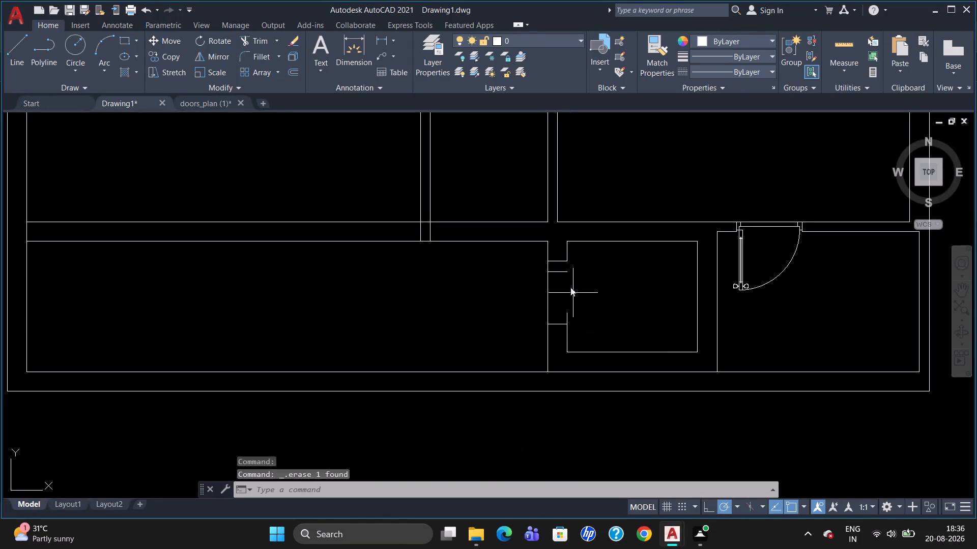
pyautogui.click(558, 262)
pyautogui.press('Delete')
# Trim the inner west line's stub above the new south jamb line.
pyautogui.press('y')
pyautogui.press('BackSpace')
pyautogui.write('tr')
pyautogui.press('Return')
pyautogui.press('Return')
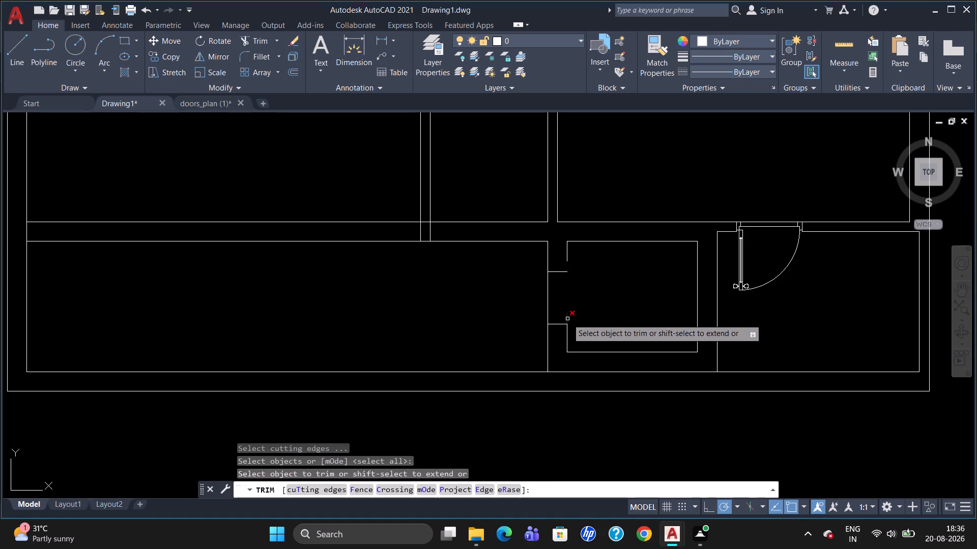
pyautogui.click(567, 319)
pyautogui.press('Escape')
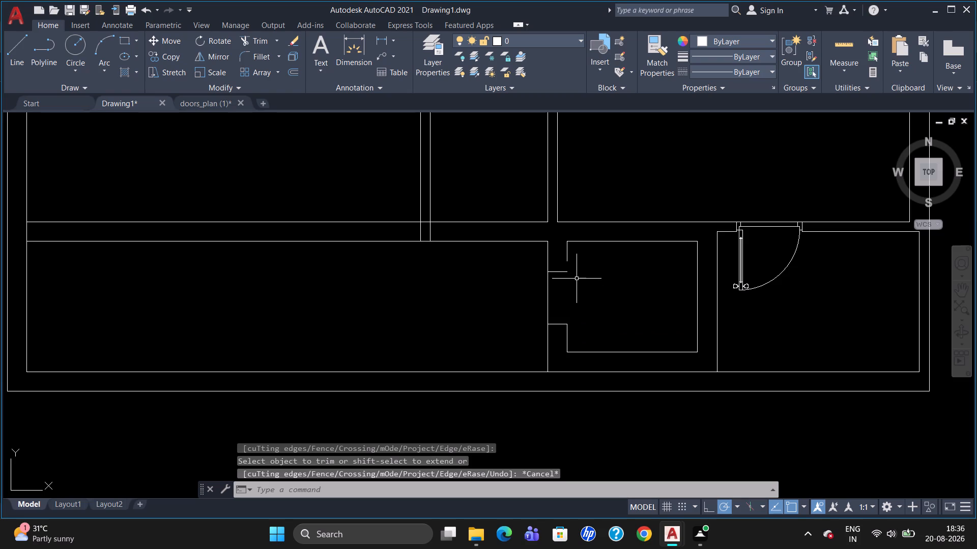
# Extend the inner west line's upper segment south to the new north jamb line.
pyautogui.press('r')
pyautogui.press('BackSpace')
pyautogui.write('ex')
pyautogui.press('Return')
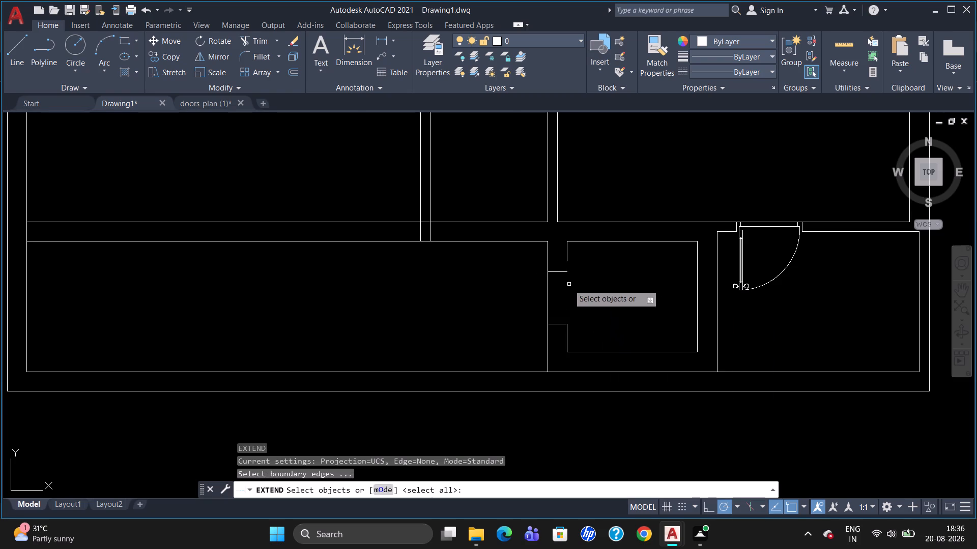
pyautogui.click(563, 273)
pyautogui.press('Return')
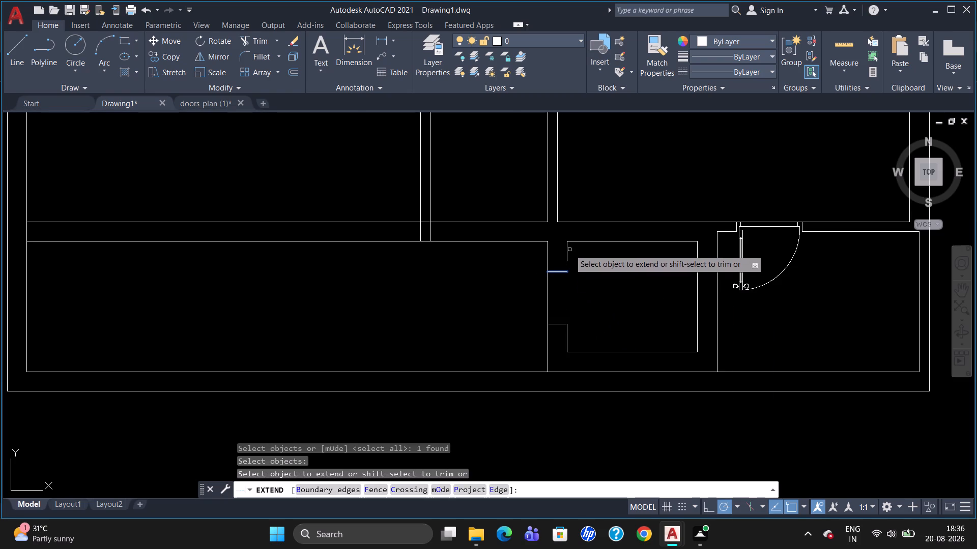
pyautogui.click(567, 251)
pyautogui.click(568, 260)
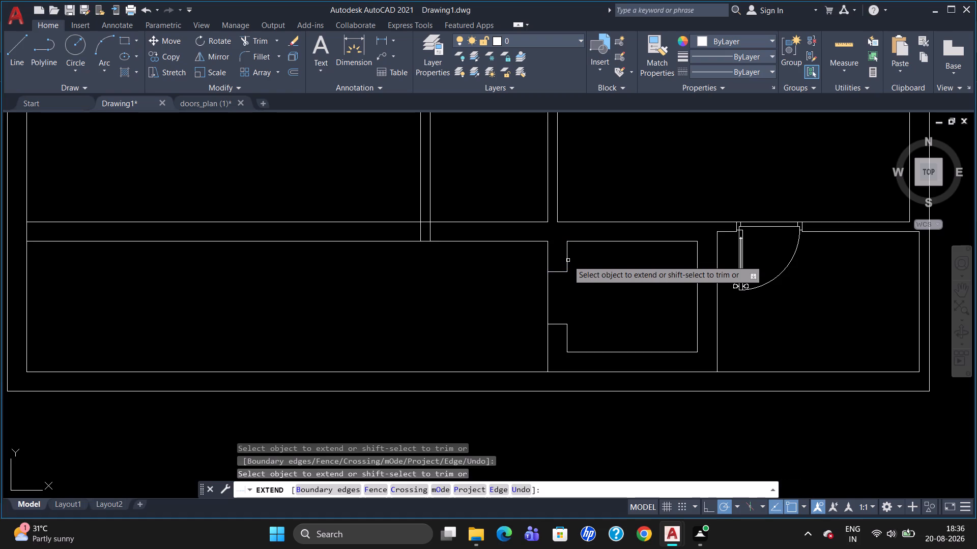
pyautogui.press('Escape')
# Draw a vertical line across the opening joining the midpoints of the north and south jamb lines.
pyautogui.scroll(-1, 597, 291)
pyautogui.scroll(1, 612, 288)
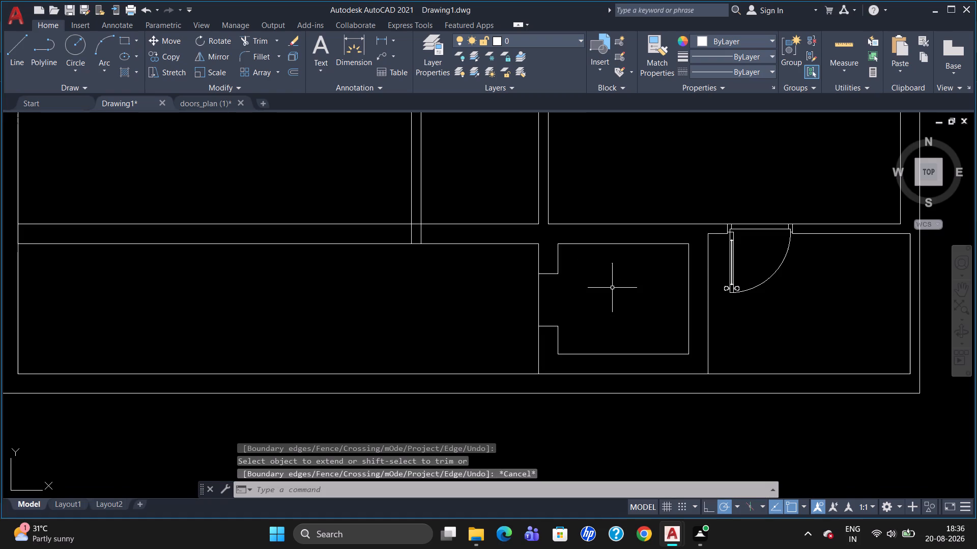
pyautogui.scroll(1, 554, 280)
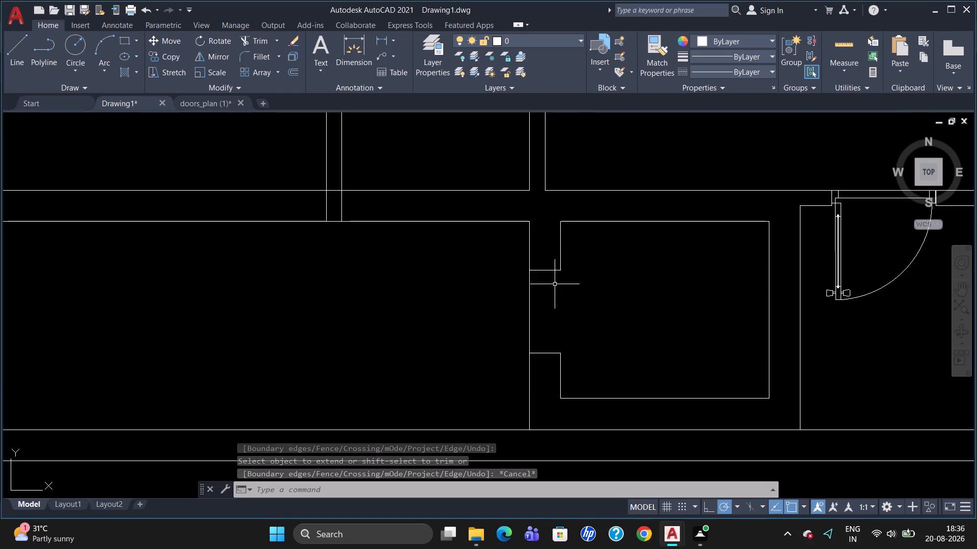
pyautogui.press('l')
pyautogui.press('Return')
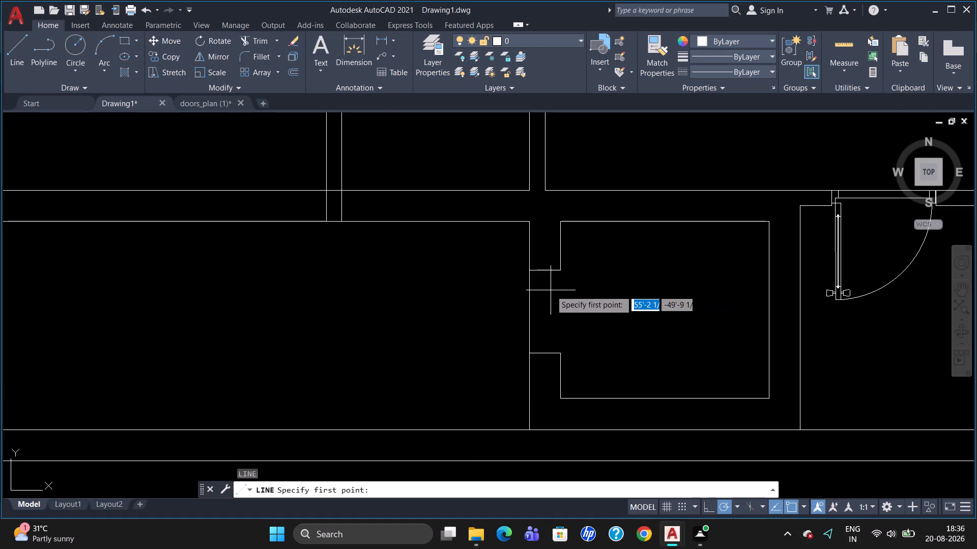
pyautogui.moveTo(545, 272); pyautogui.dragTo(547, 287)
pyautogui.click(545, 354)
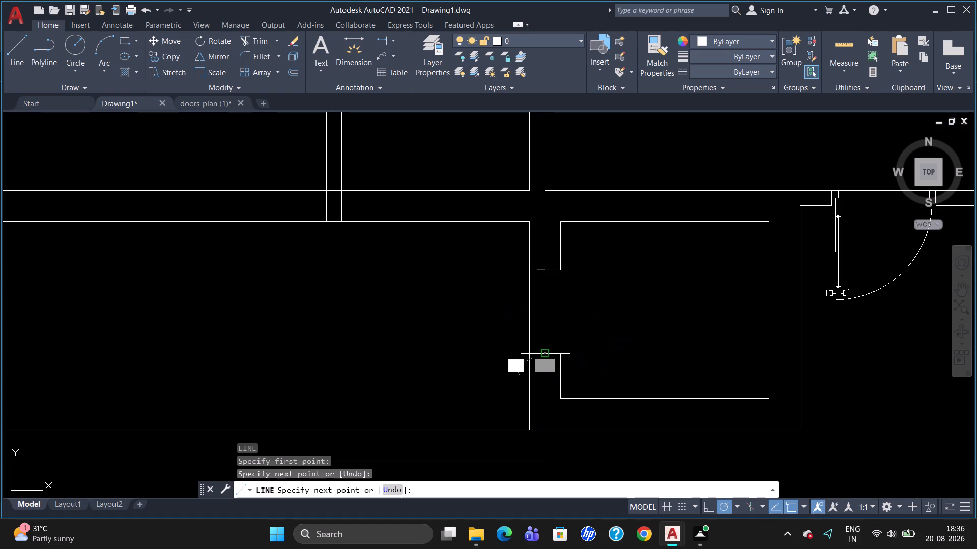
pyautogui.press('Escape')
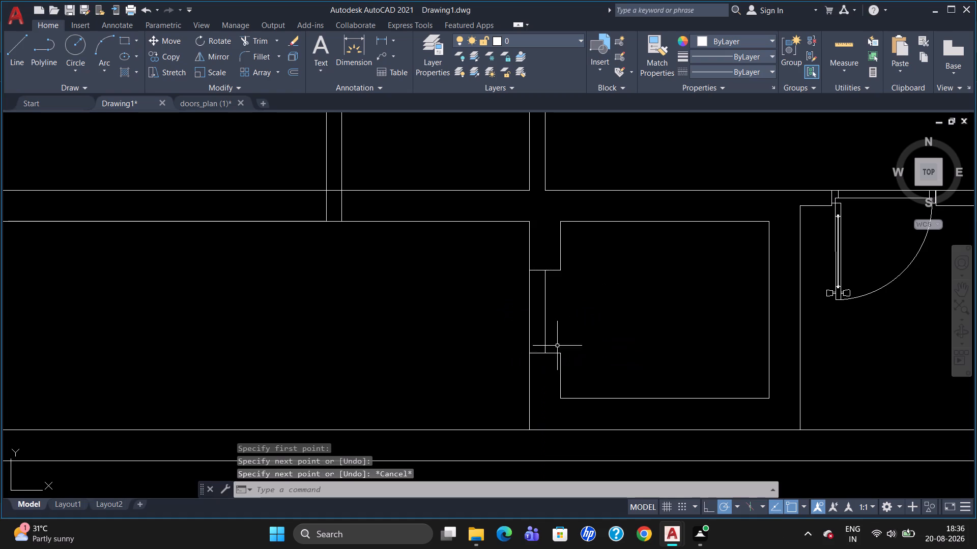
# Draw a 4 1/2" horizontal line across the corridor's west wall, continuing the lower face of the northwest room's south wall.
pyautogui.scroll(-2, 559, 344)
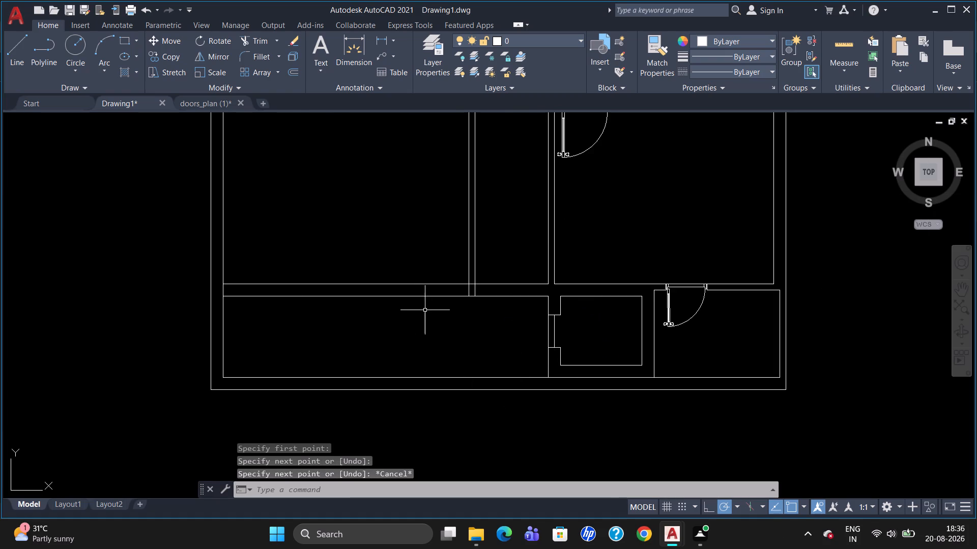
pyautogui.scroll(-1, 429, 309)
pyautogui.scroll(1, 470, 230)
pyautogui.scroll(-3, 478, 255)
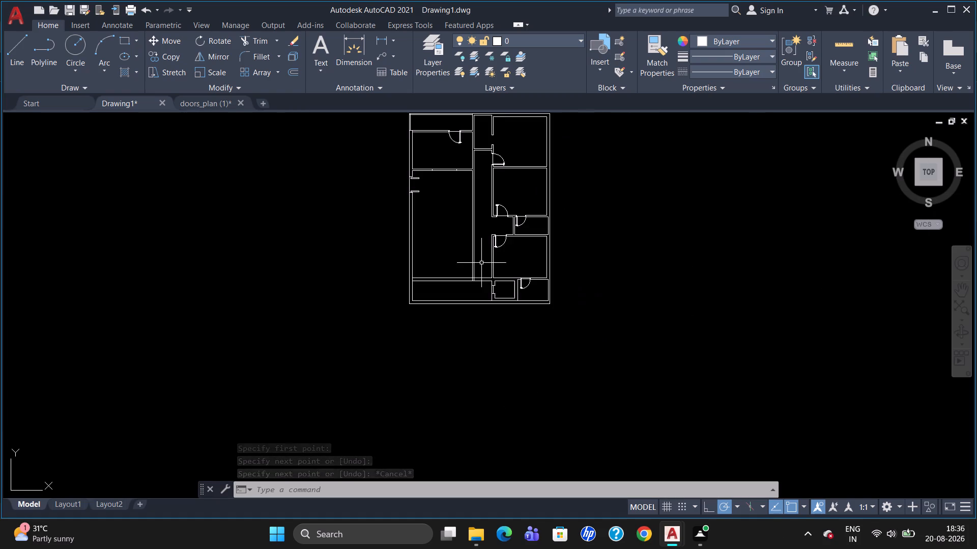
pyautogui.scroll(3, 444, 180)
pyautogui.scroll(-1, 499, 203)
pyautogui.scroll(1, 555, 150)
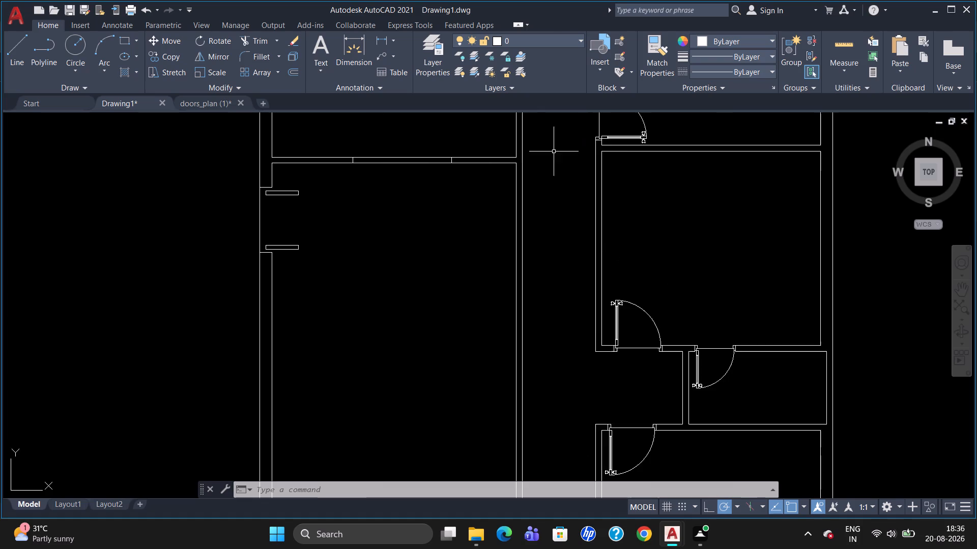
pyautogui.scroll(1, 546, 165)
pyautogui.scroll(-1, 547, 170)
pyautogui.press('l')
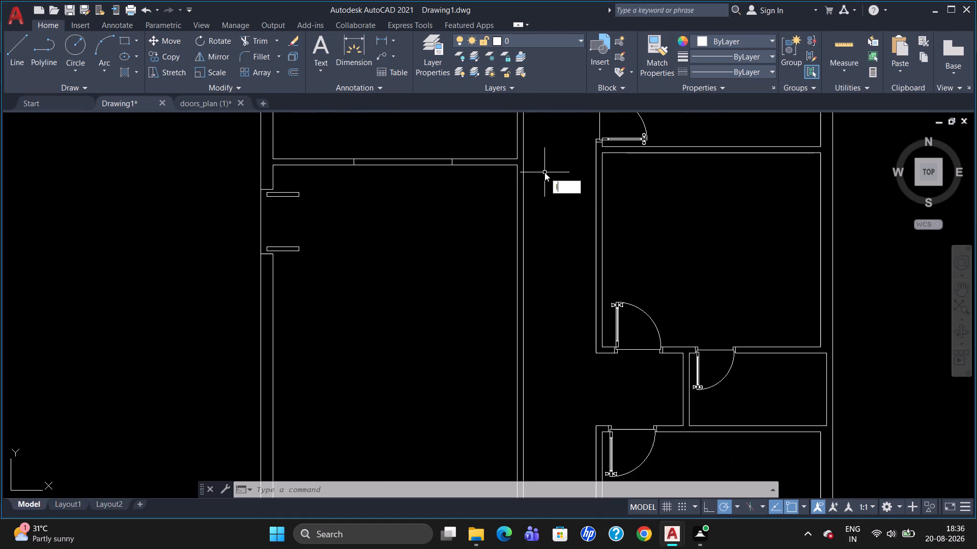
pyautogui.press('Return')
pyautogui.click(519, 168)
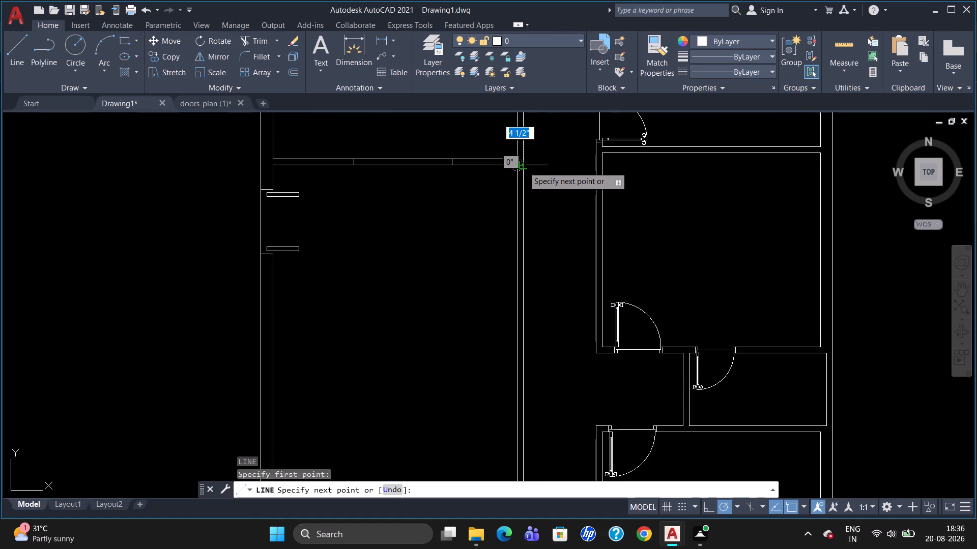
pyautogui.click(523, 167)
pyautogui.press('Escape')
pyautogui.press('t')
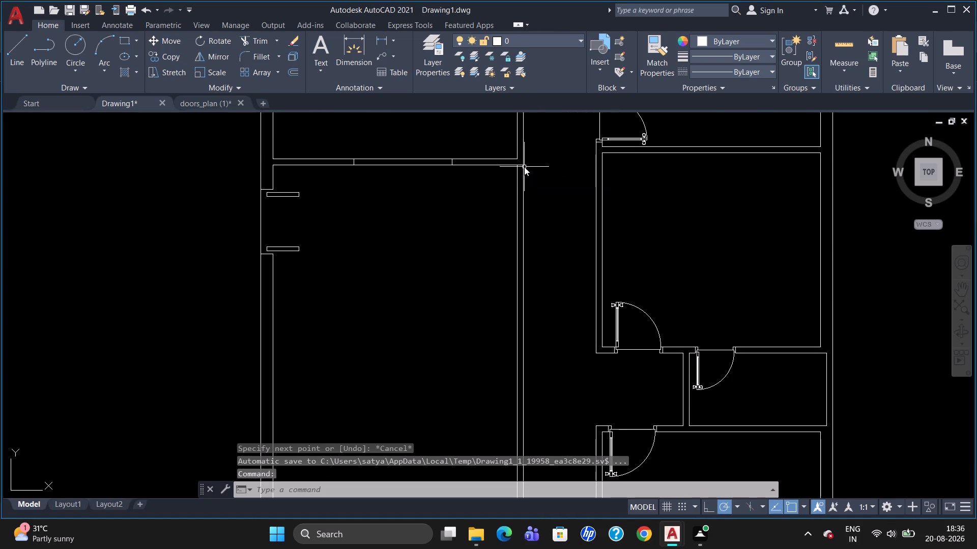
pyautogui.press('Escape')
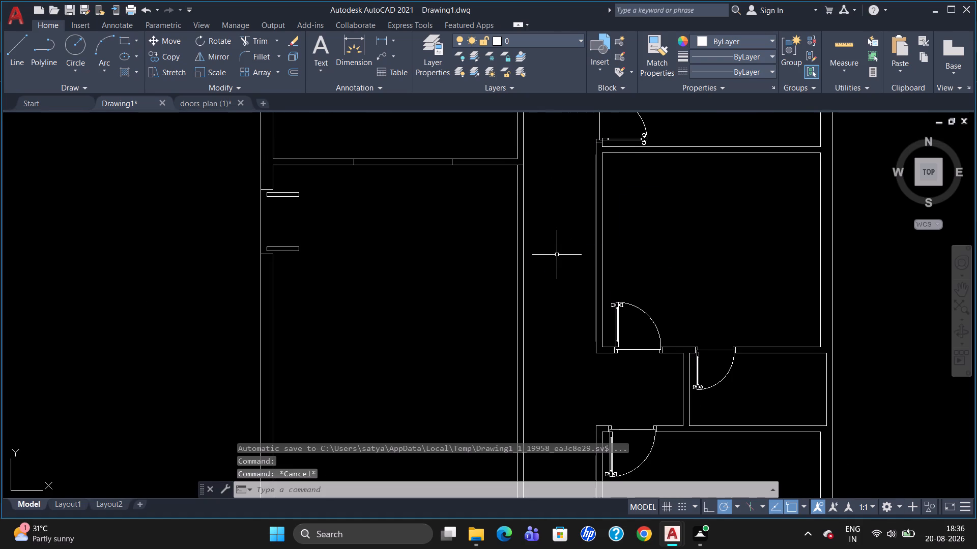
pyautogui.press('Escape')
# Remove both lines of the corridor's west wall south of the new closing line, opening the corridor into the hall.
pyautogui.click(522, 281)
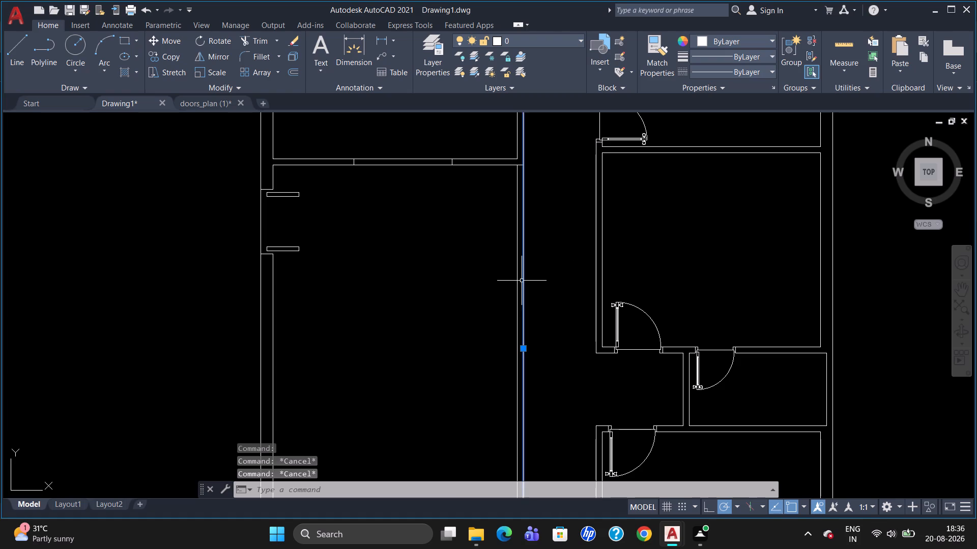
pyautogui.press('Escape')
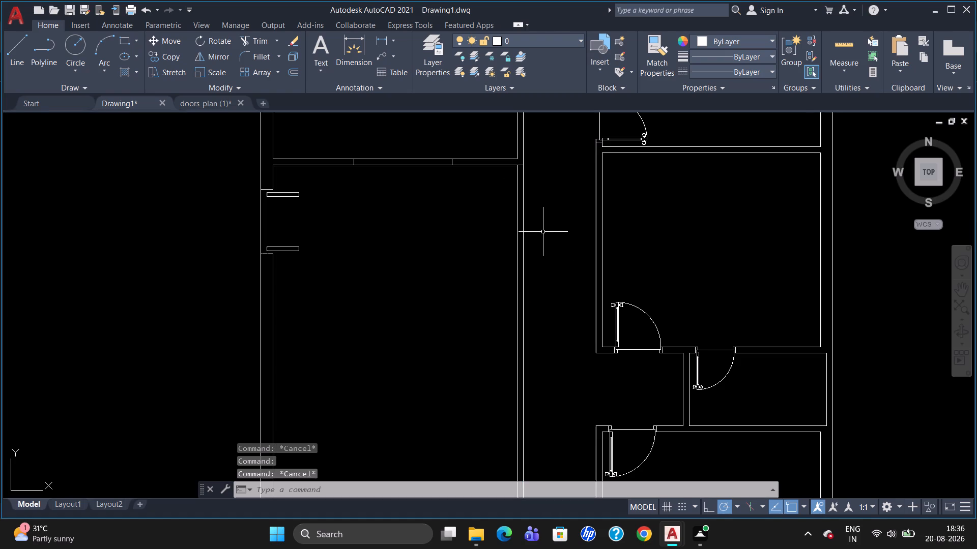
pyautogui.press('t')
pyautogui.press('r')
pyautogui.press('Return')
pyautogui.press('Return')
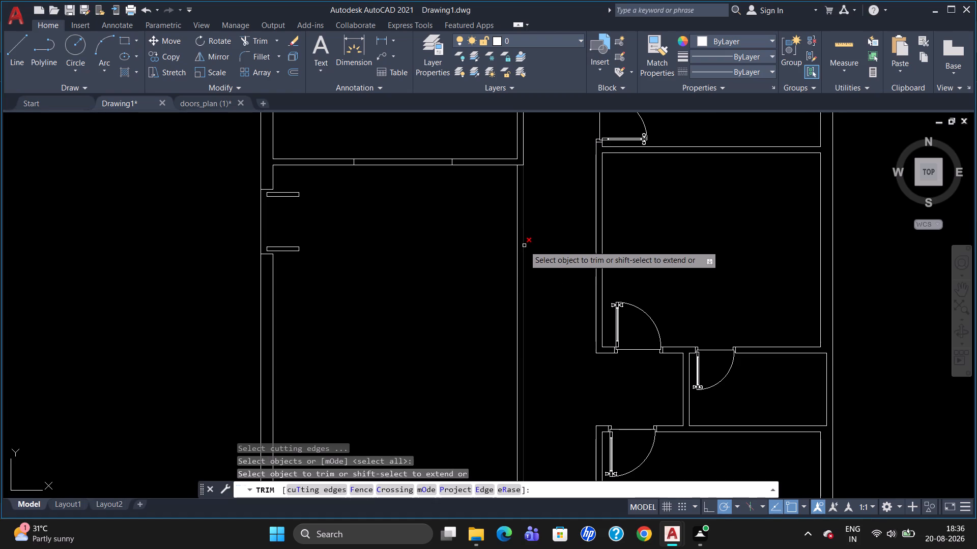
pyautogui.click(524, 247)
pyautogui.click(516, 254)
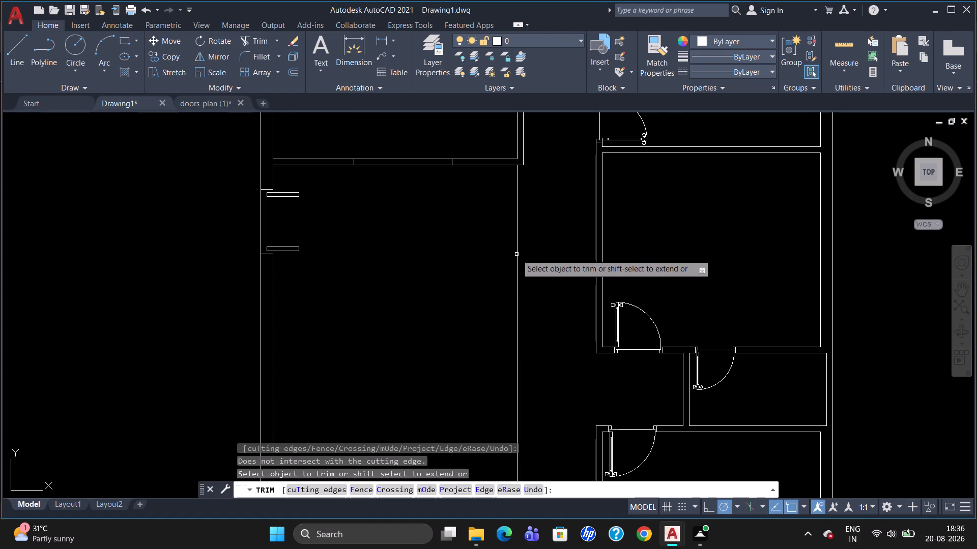
pyautogui.press('Escape')
pyautogui.click(516, 254)
pyautogui.press('Delete')
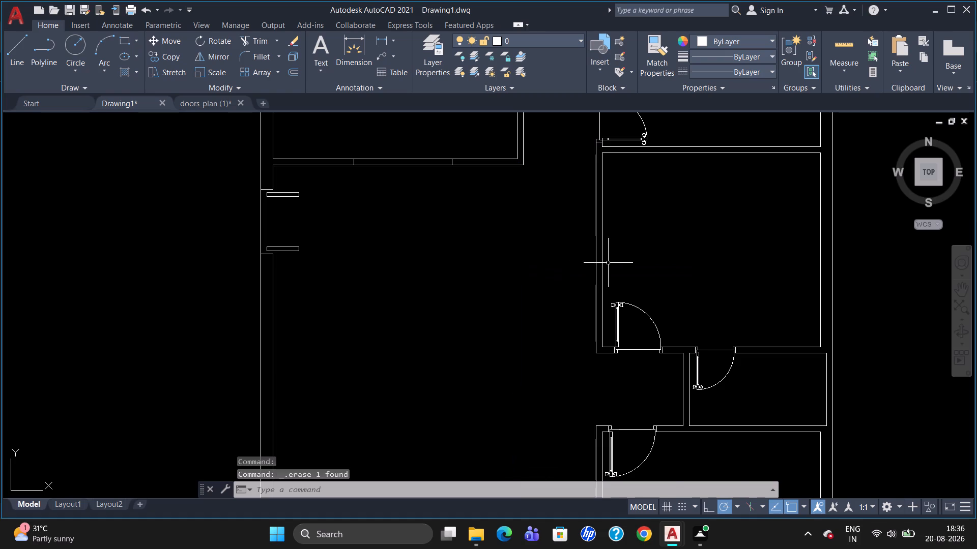
# Examine the plan's lower rooms and the west end of the wall between the hall and the long bottom room.
pyautogui.scroll(-2, 606, 266)
pyautogui.scroll(2, 544, 316)
pyautogui.scroll(-4, 548, 313)
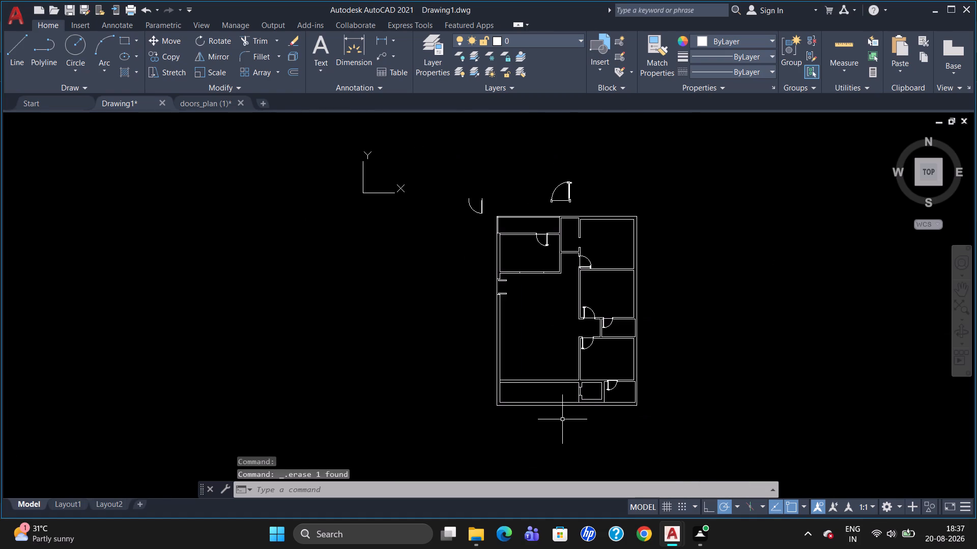
pyautogui.scroll(1, 562, 419)
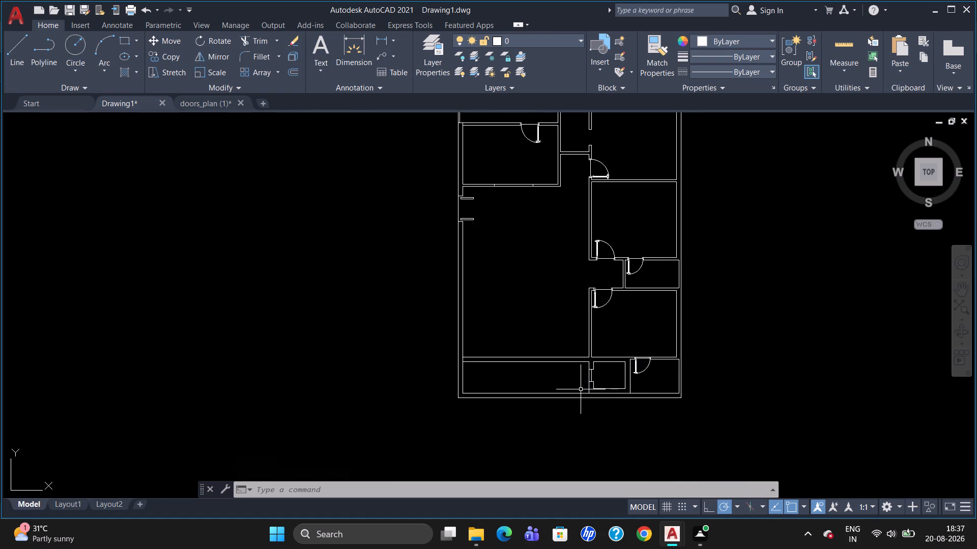
pyautogui.scroll(2, 524, 386)
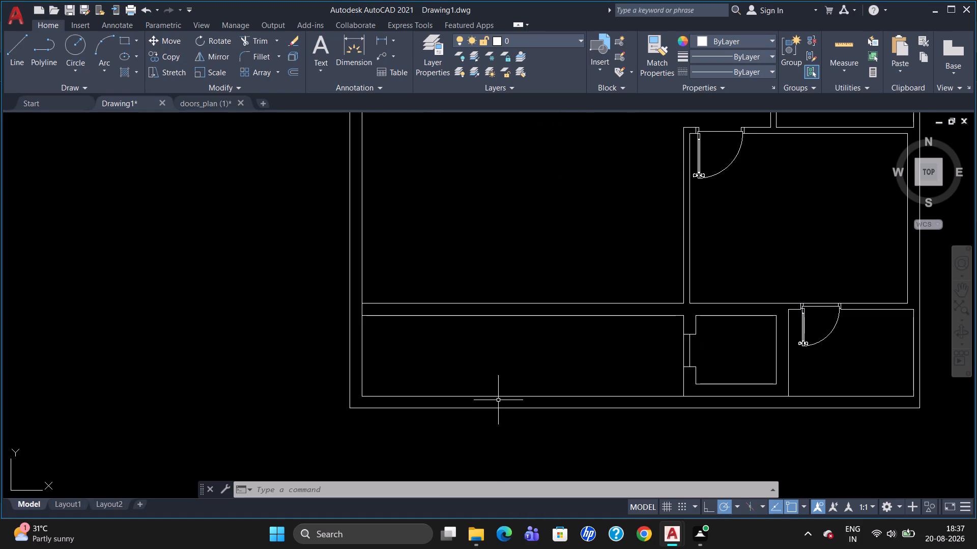
pyautogui.scroll(-1, 488, 394)
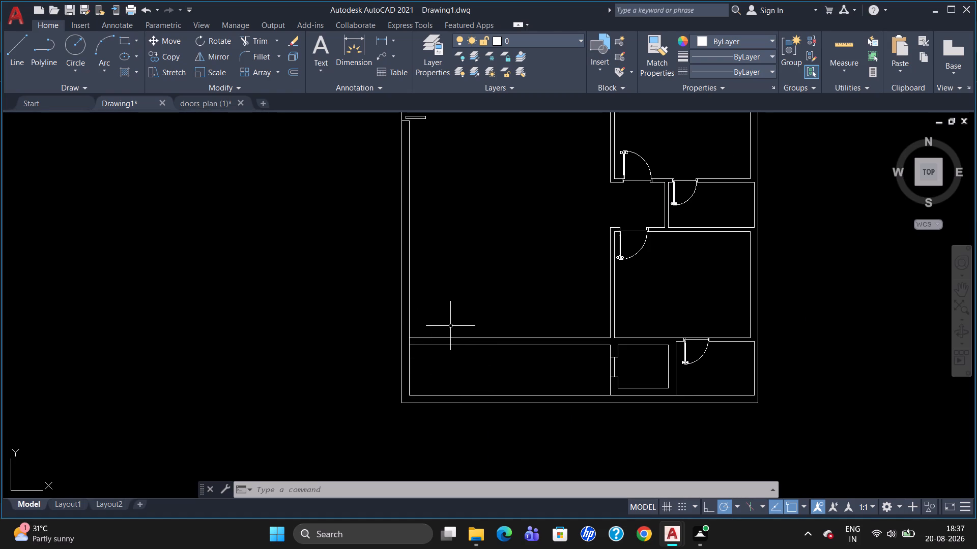
pyautogui.scroll(-1, 441, 302)
pyautogui.scroll(1, 427, 290)
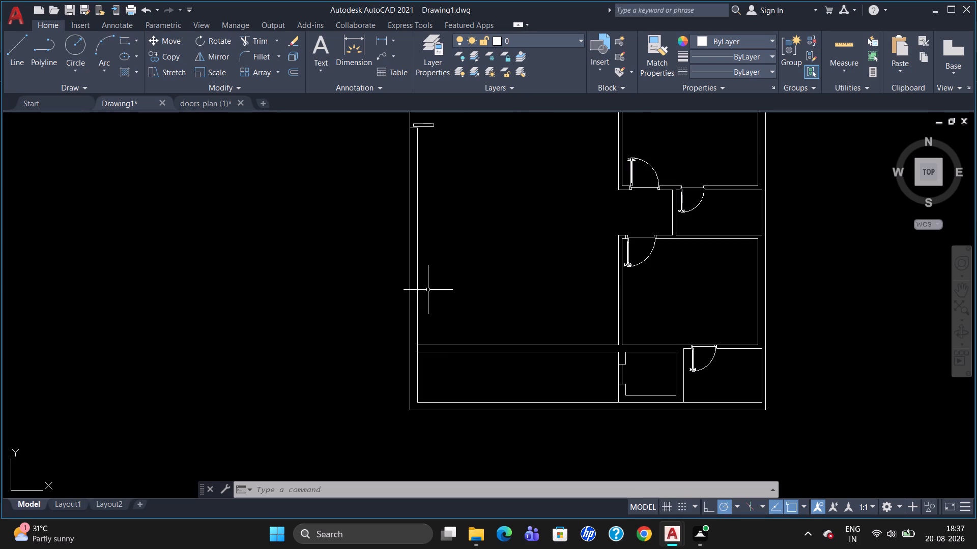
pyautogui.scroll(1, 440, 357)
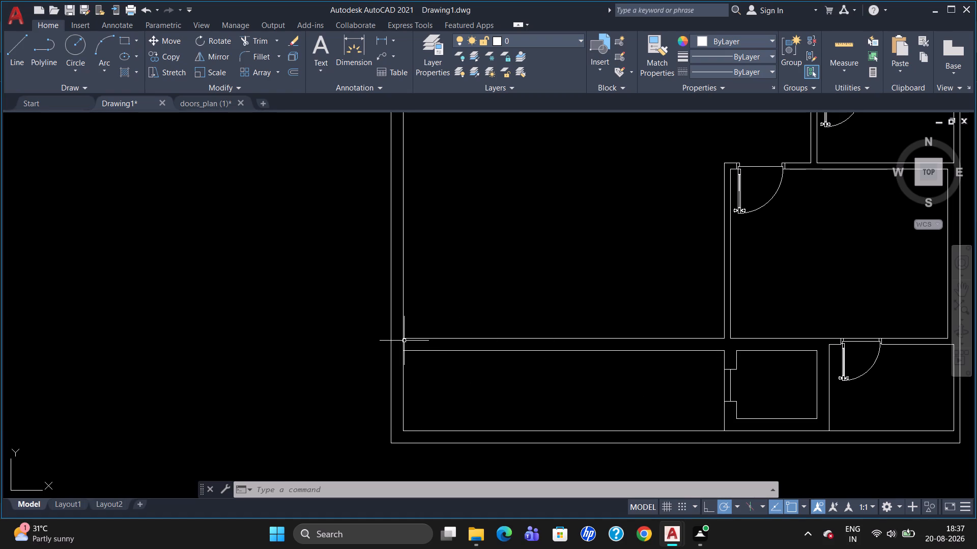
pyautogui.scroll(1, 407, 338)
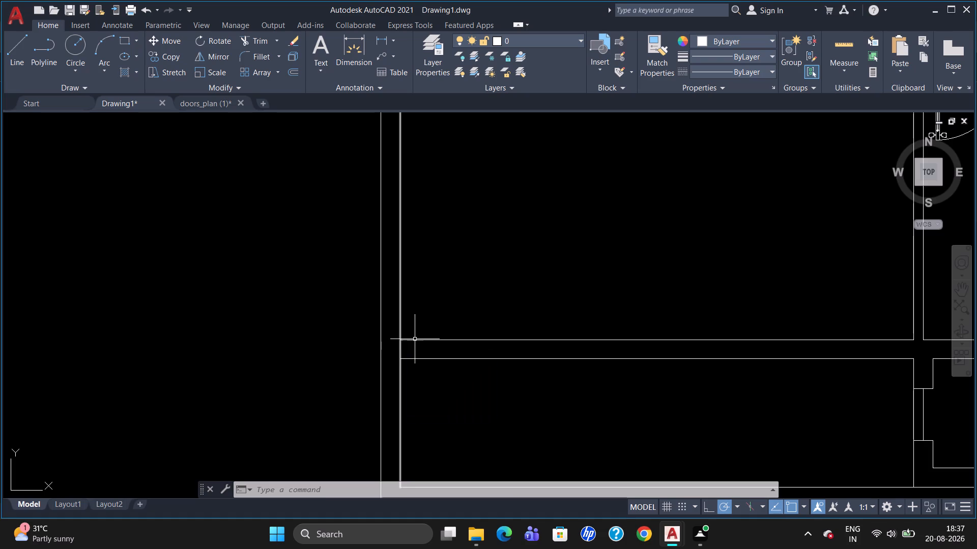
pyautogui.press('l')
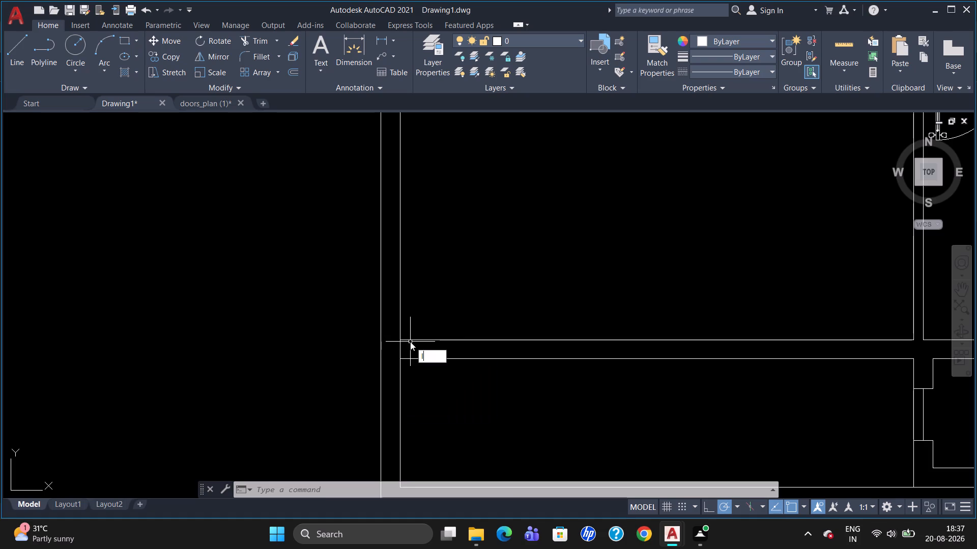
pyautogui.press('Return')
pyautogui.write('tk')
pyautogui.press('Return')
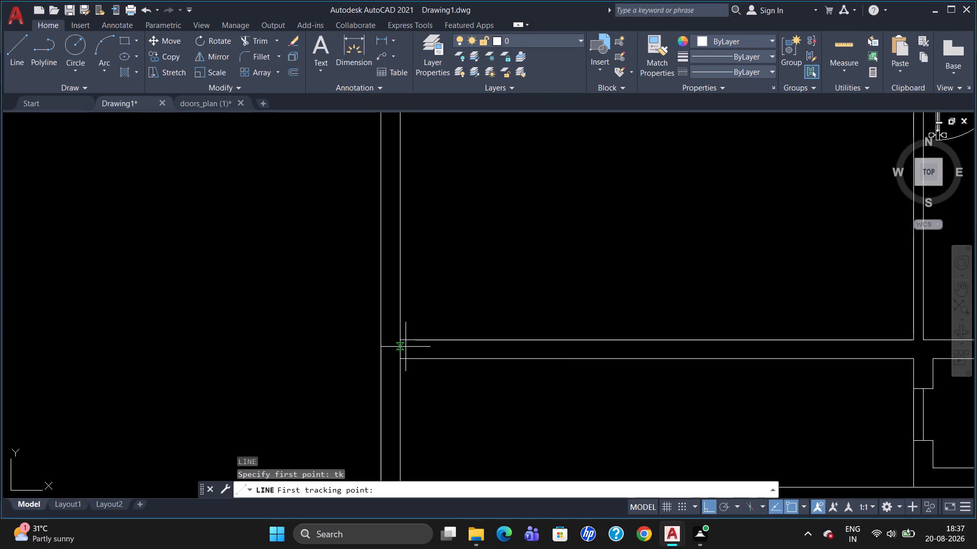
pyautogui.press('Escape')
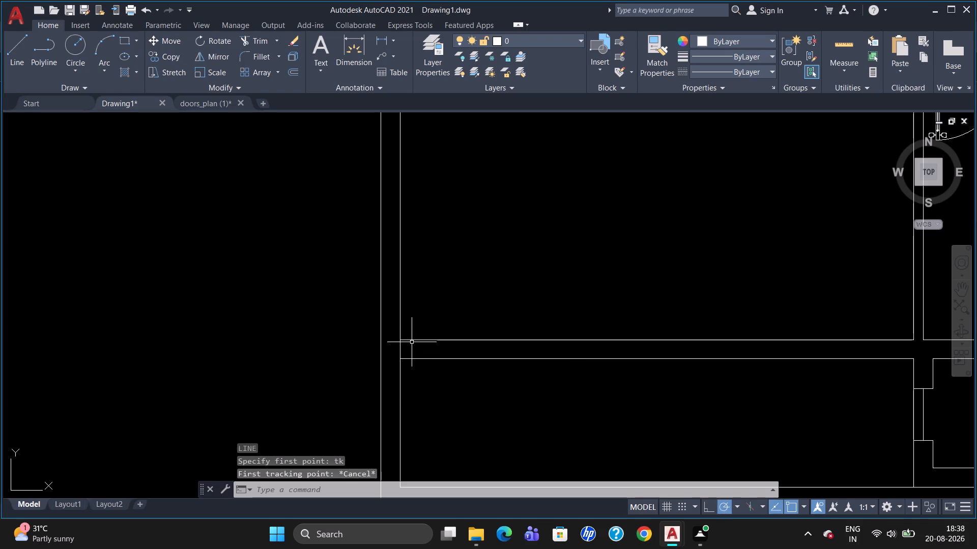
# Trim the inner west wall line between the two faces of the wall separating the hall from the bottom room.
pyautogui.write('tr')
pyautogui.press('Return')
pyautogui.press('Return')
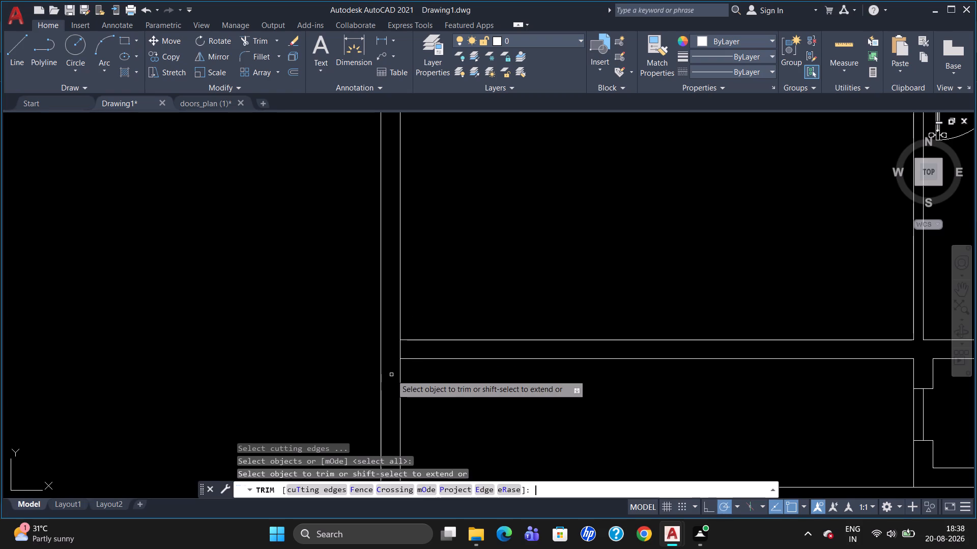
pyautogui.click(400, 351)
pyautogui.press('Escape')
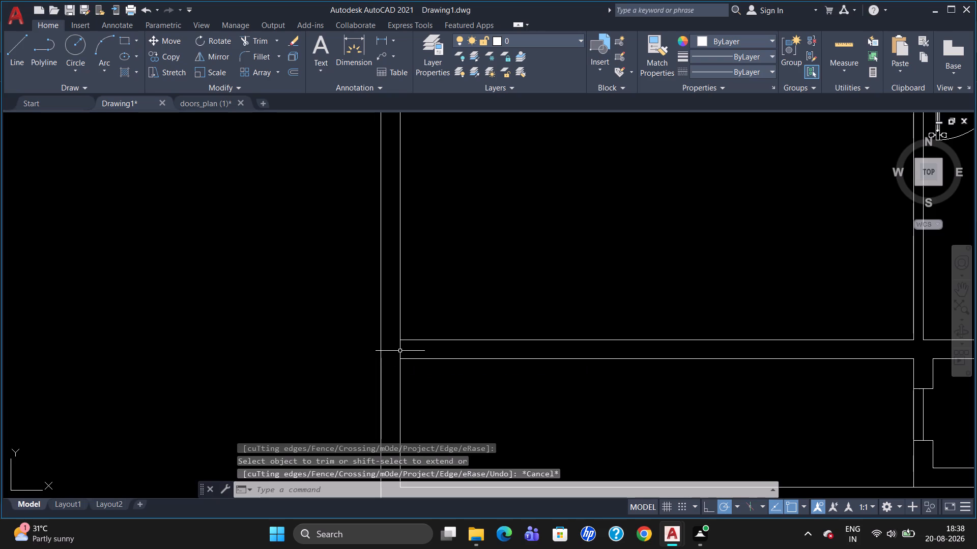
# Extend the lower face of the wall between the hall and the bottom room west to the outer west wall line.
pyautogui.write('ex')
pyautogui.press('Return')
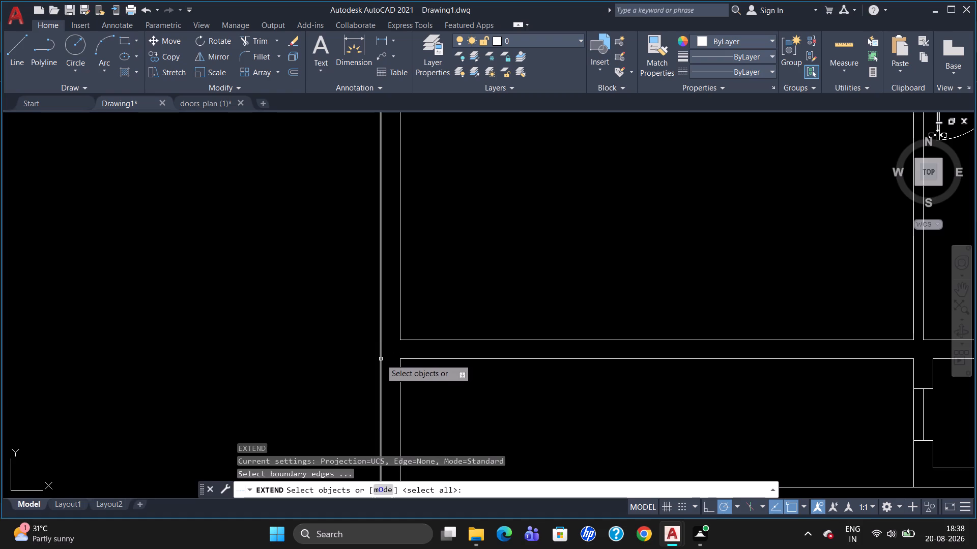
pyautogui.click(381, 359)
pyautogui.press('Return')
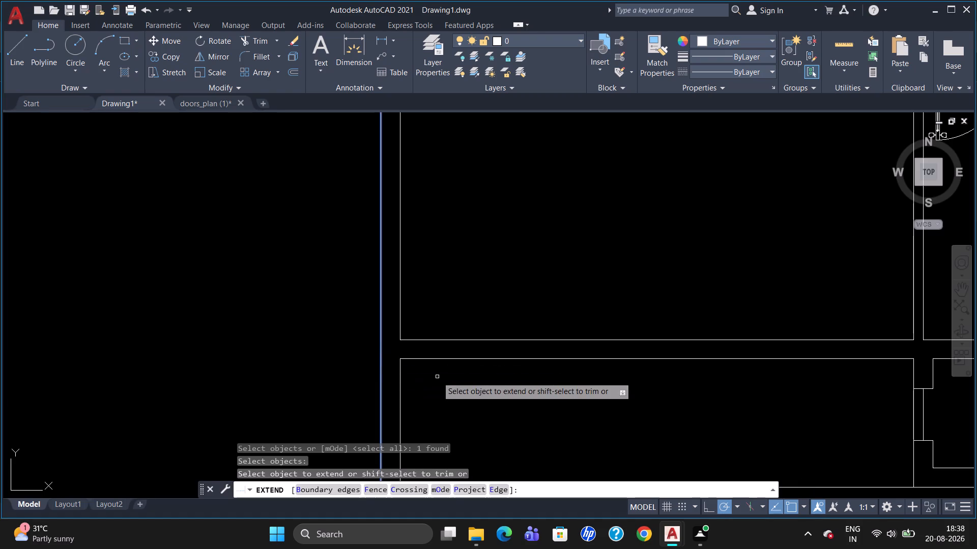
pyautogui.click(438, 356)
pyautogui.click(436, 359)
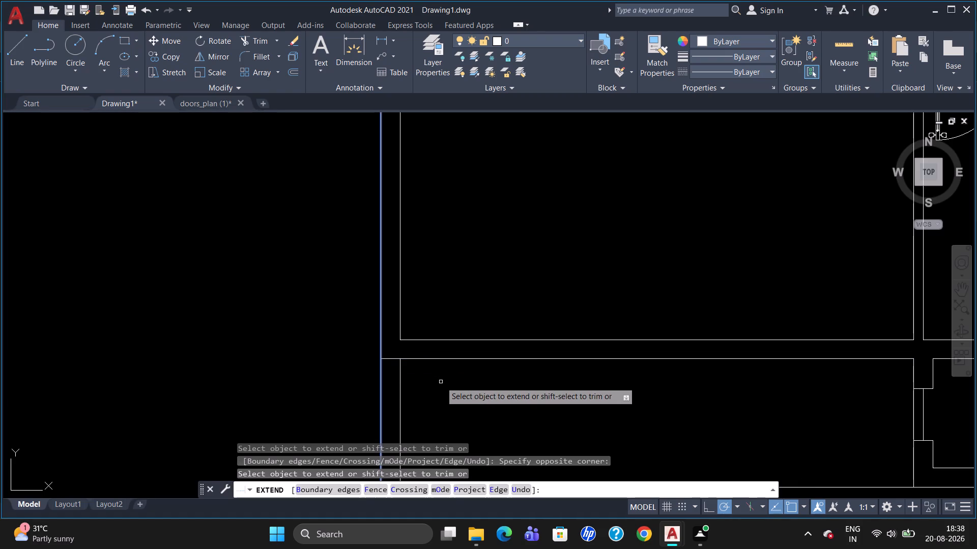
pyautogui.press('Escape')
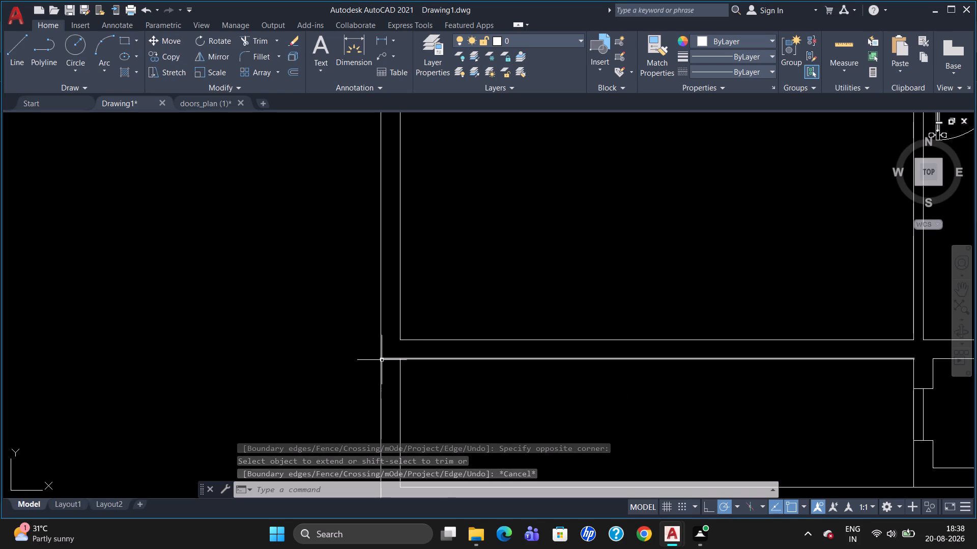
# Draw a 4.5" line west into the west wall, starting on its inner face 4'9" north of the hall's southwest corner.
pyautogui.press('l')
pyautogui.press('Return')
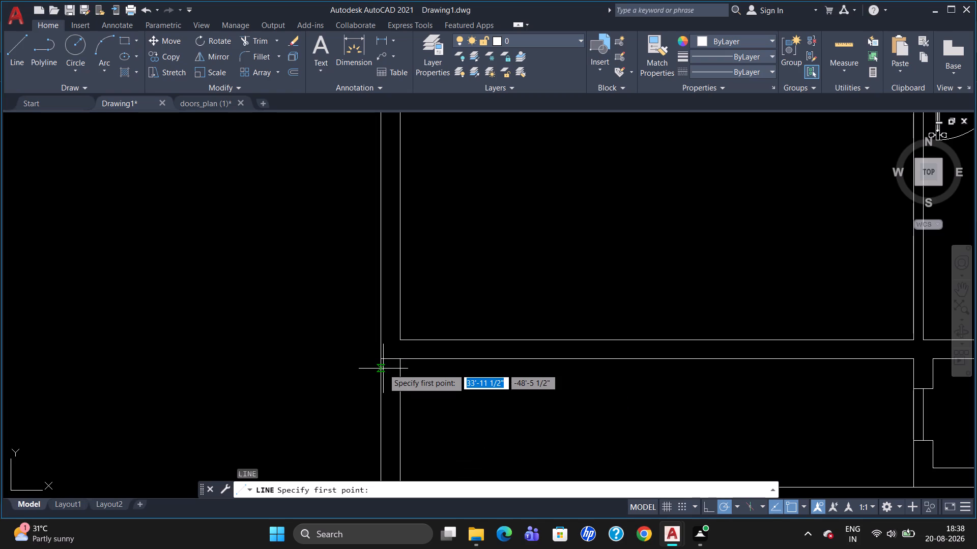
pyautogui.write('tk')
pyautogui.press('Return')
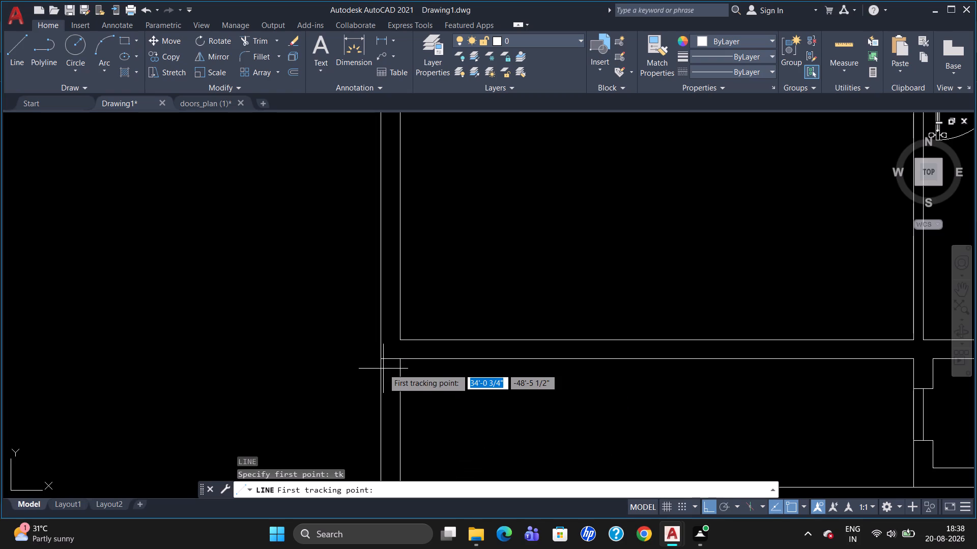
pyautogui.click(401, 338)
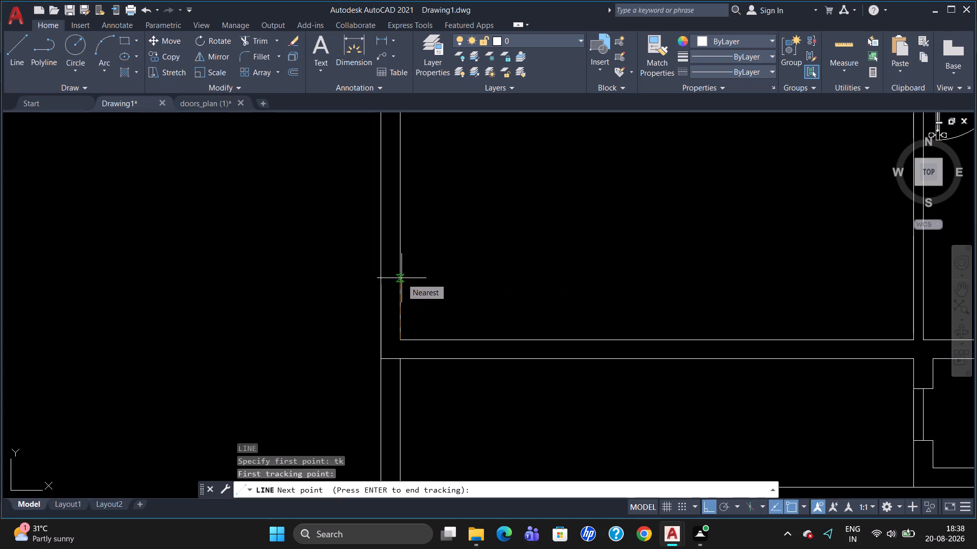
pyautogui.press('4')
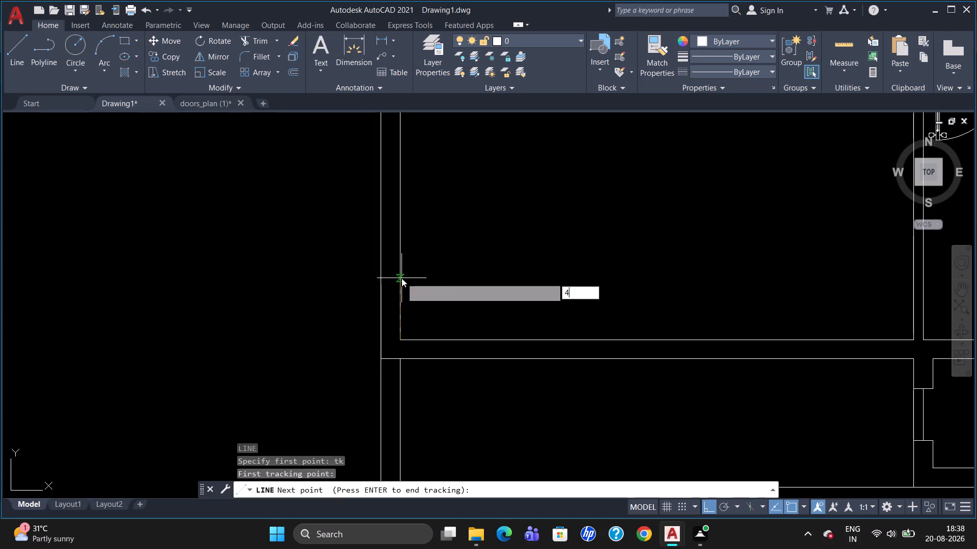
pyautogui.press("'")
pyautogui.write('9"')
pyautogui.press('Return')
pyautogui.press('Return')
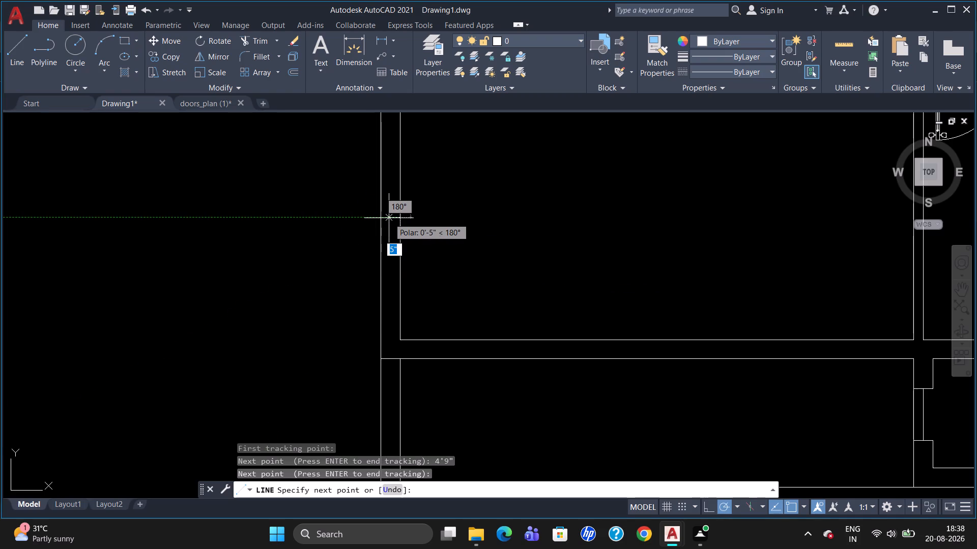
pyautogui.write('4.5"')
pyautogui.press('Return')
pyautogui.press('Return')
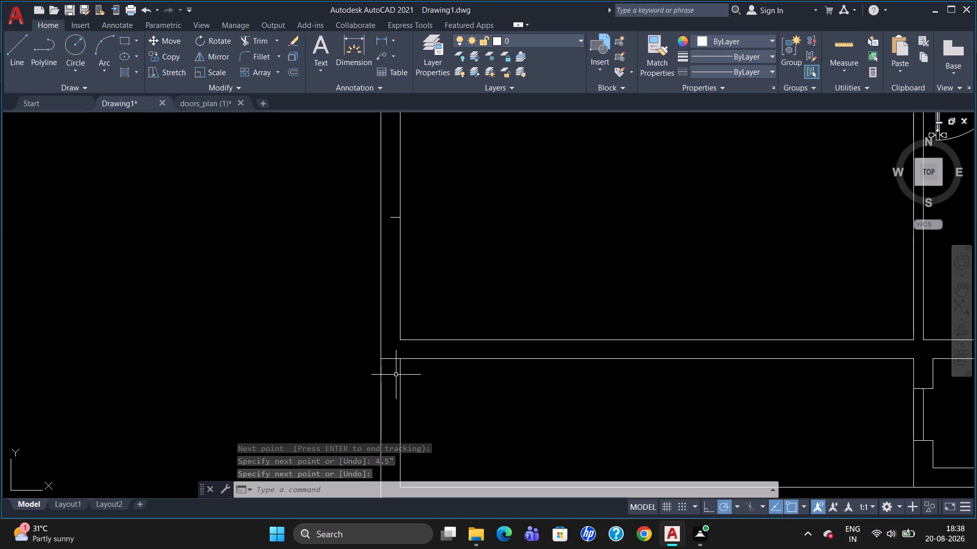
# From the west end of the 4.5" line, draw a line about 4'9" south, returning 4.5" east to the inner wall face.
pyautogui.press('l')
pyautogui.press('Return')
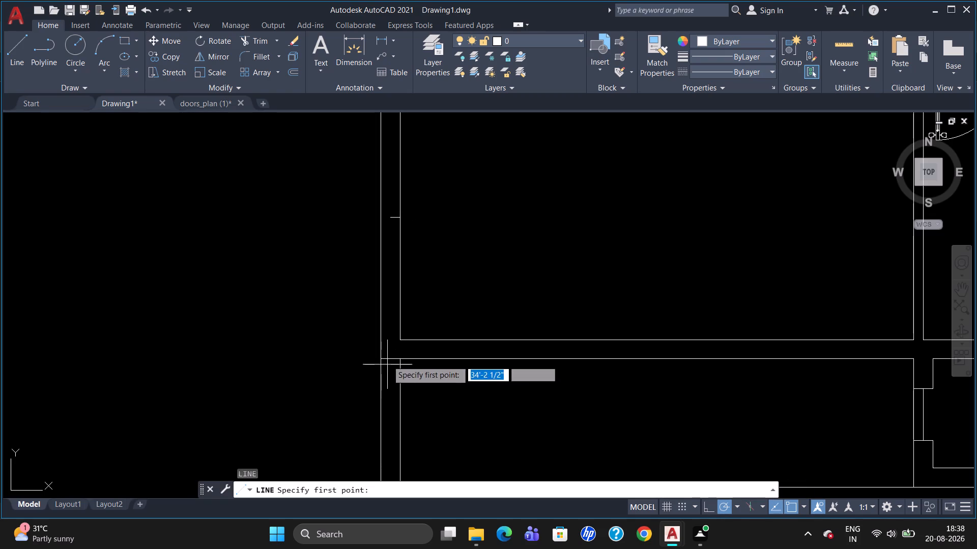
pyautogui.click(387, 218)
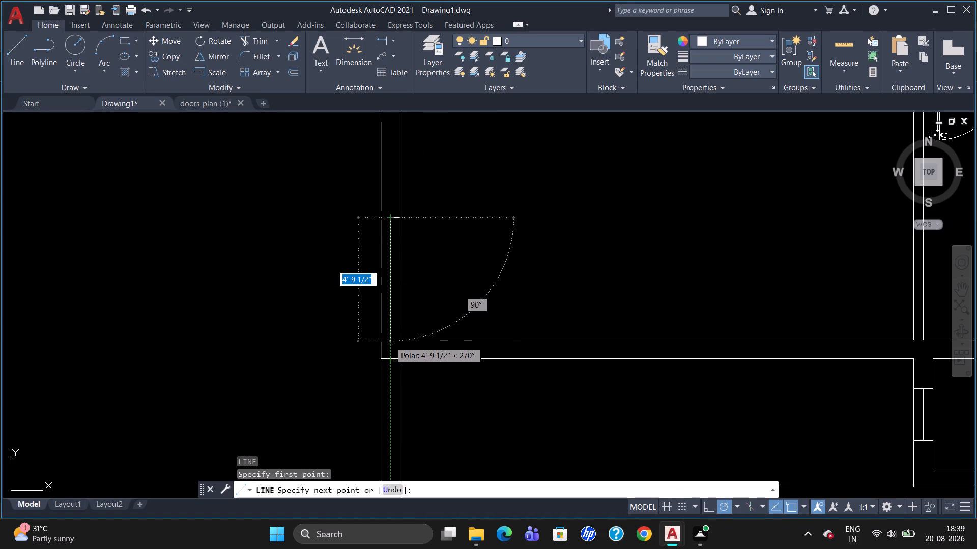
pyautogui.click(390, 339)
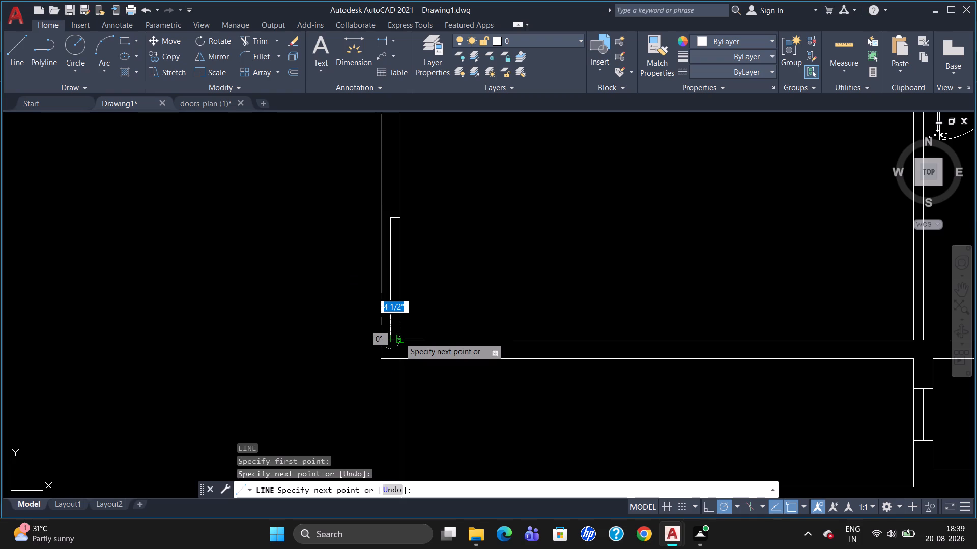
pyautogui.click(400, 337)
pyautogui.press('Escape')
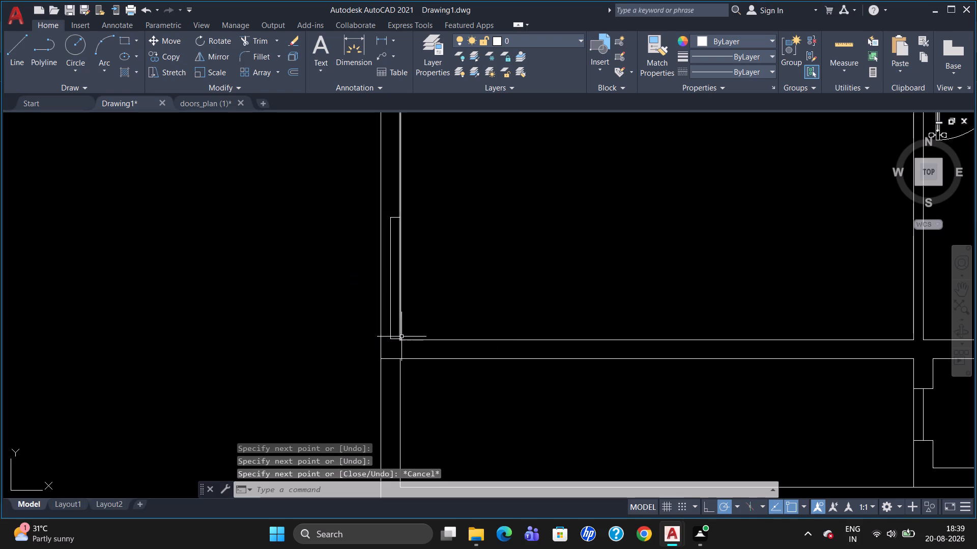
# Trim the inner west wall line across the new recess near the hall's southwest corner.
pyautogui.click(403, 315)
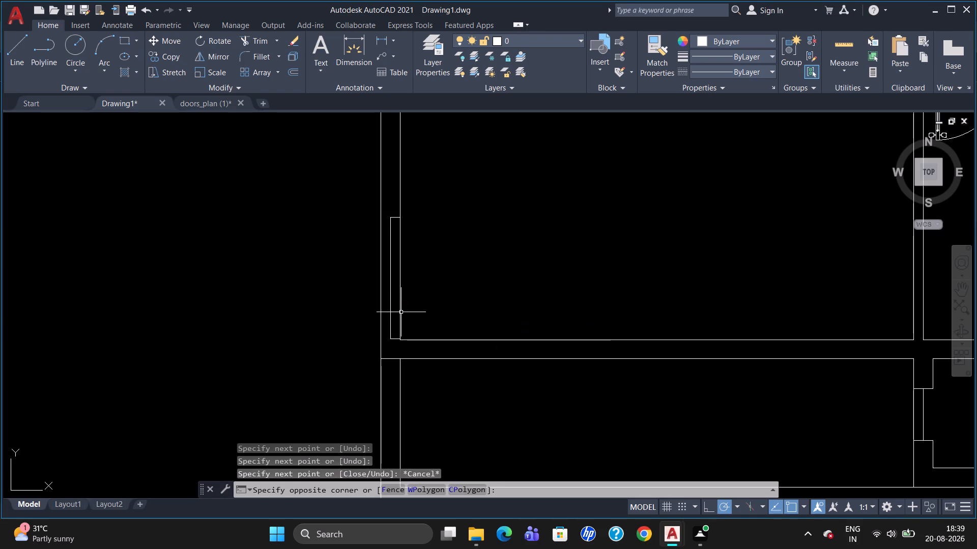
pyautogui.click(401, 312)
pyautogui.click(400, 310)
pyautogui.press('Escape')
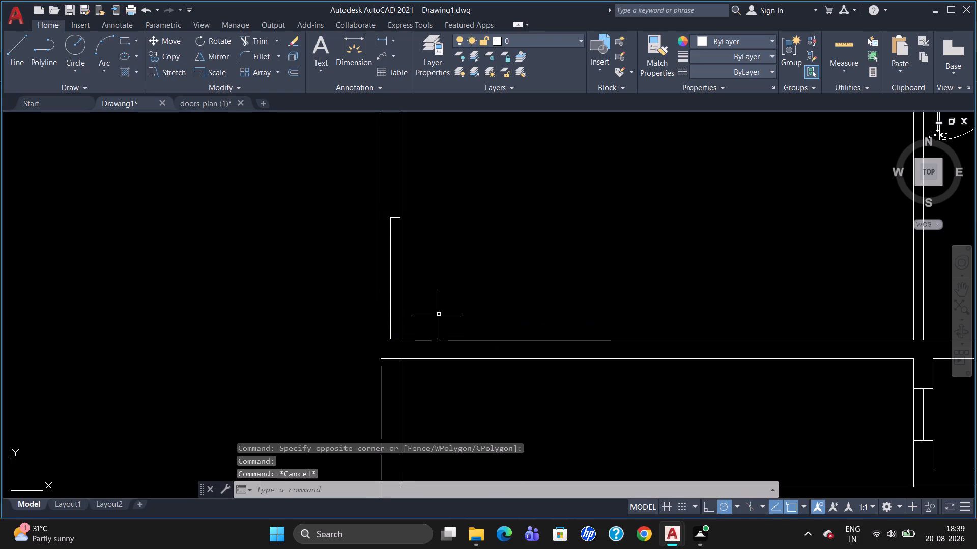
pyautogui.write('tr')
pyautogui.press('Return')
pyautogui.press('Return')
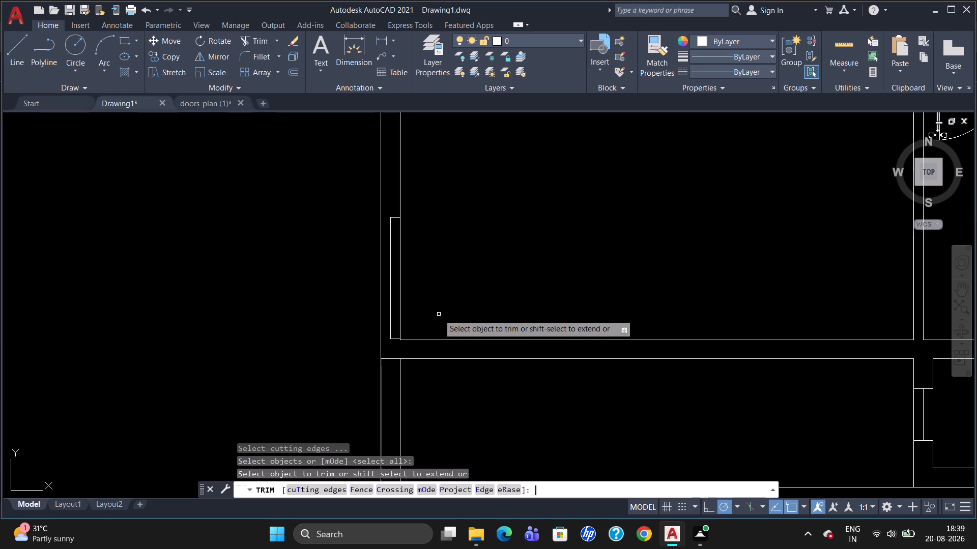
pyautogui.click(401, 312)
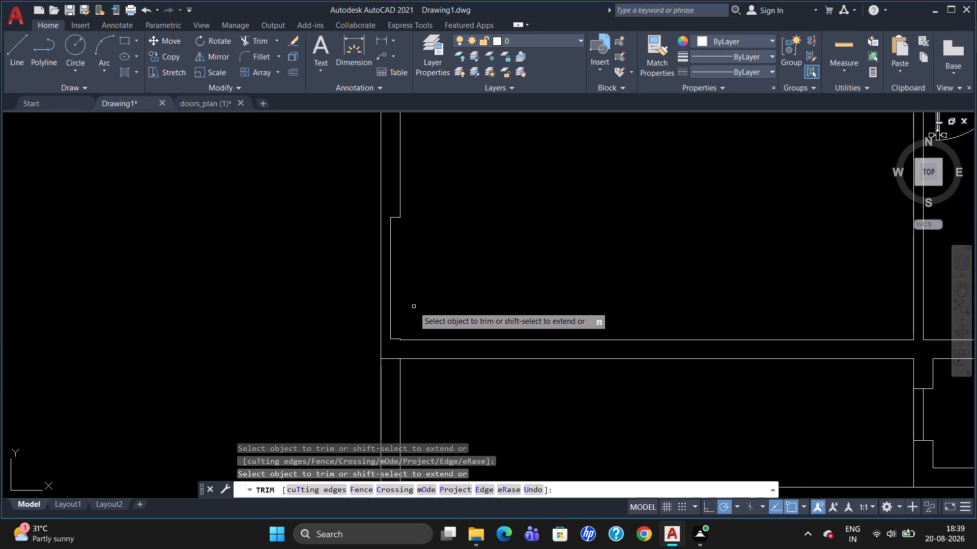
pyautogui.press('Delete')
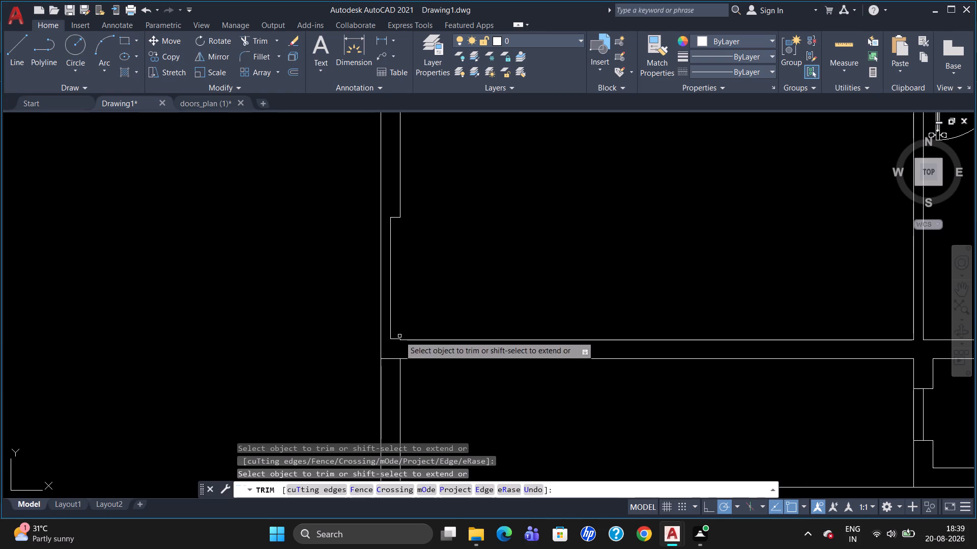
pyautogui.press('Escape')
# Erase the recess's short bottom line and the leftover stub at the hall's southwest corner.
pyautogui.click(397, 340)
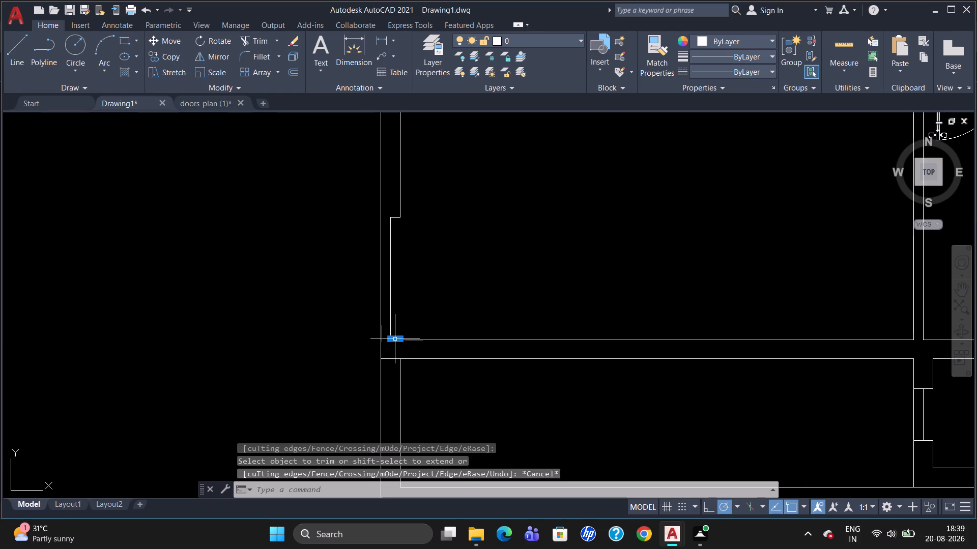
pyautogui.press('Delete')
pyautogui.scroll(2, 415, 333)
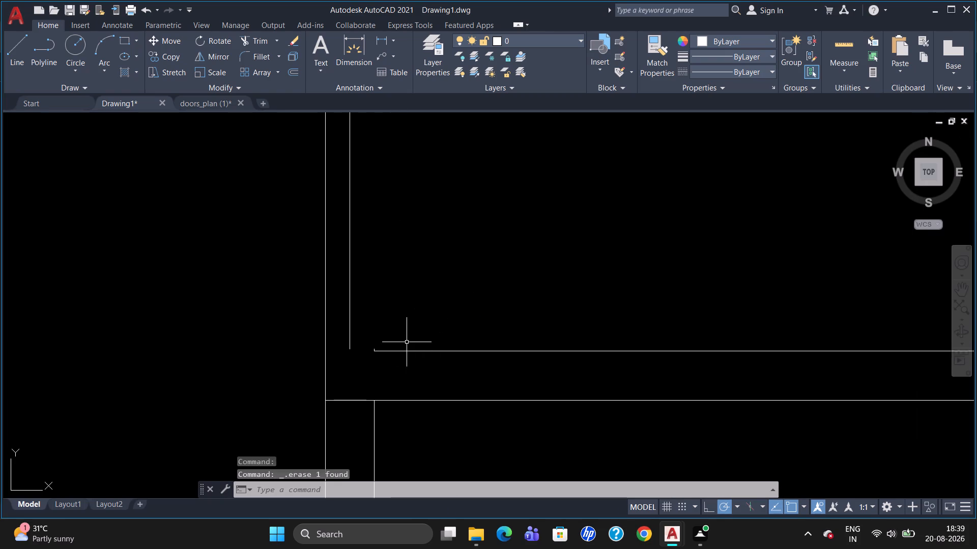
pyautogui.scroll(2, 378, 347)
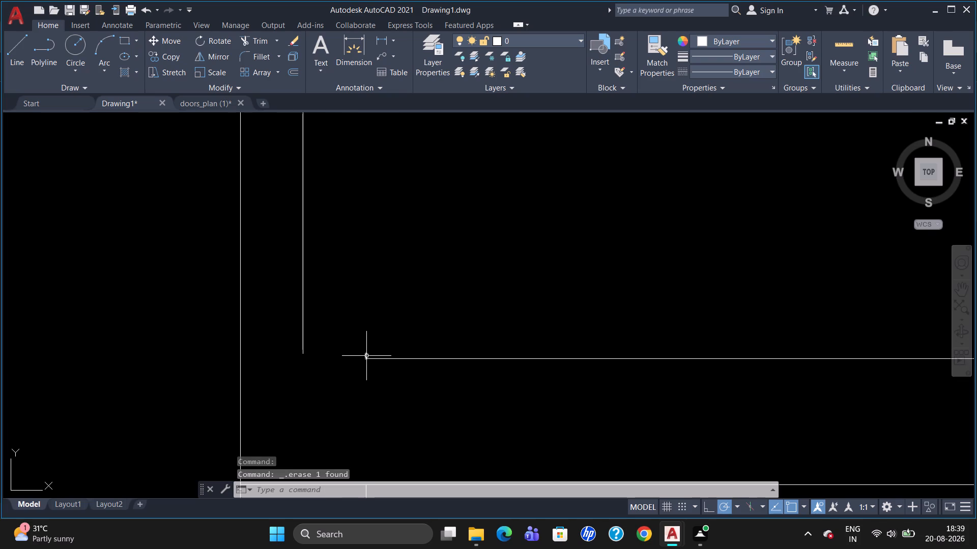
pyautogui.click(366, 355)
pyautogui.press('Delete')
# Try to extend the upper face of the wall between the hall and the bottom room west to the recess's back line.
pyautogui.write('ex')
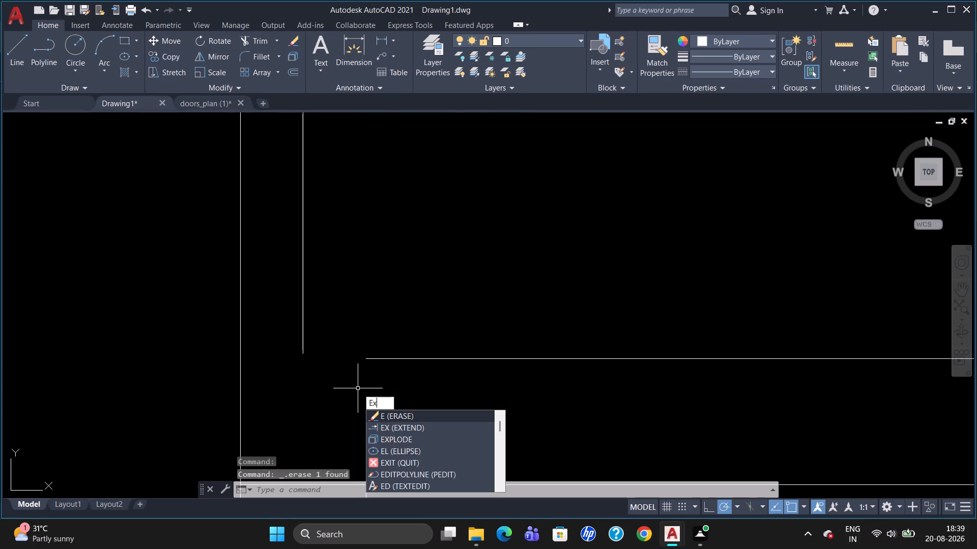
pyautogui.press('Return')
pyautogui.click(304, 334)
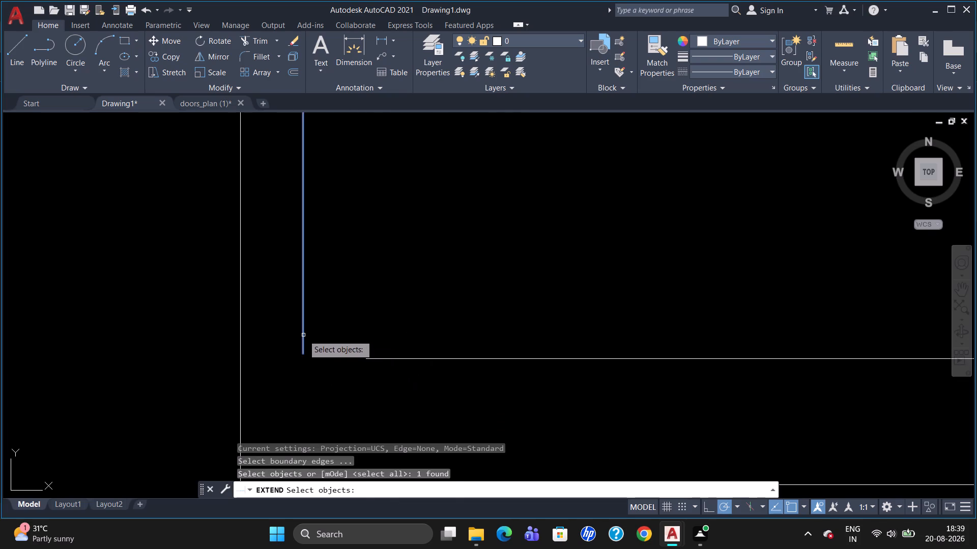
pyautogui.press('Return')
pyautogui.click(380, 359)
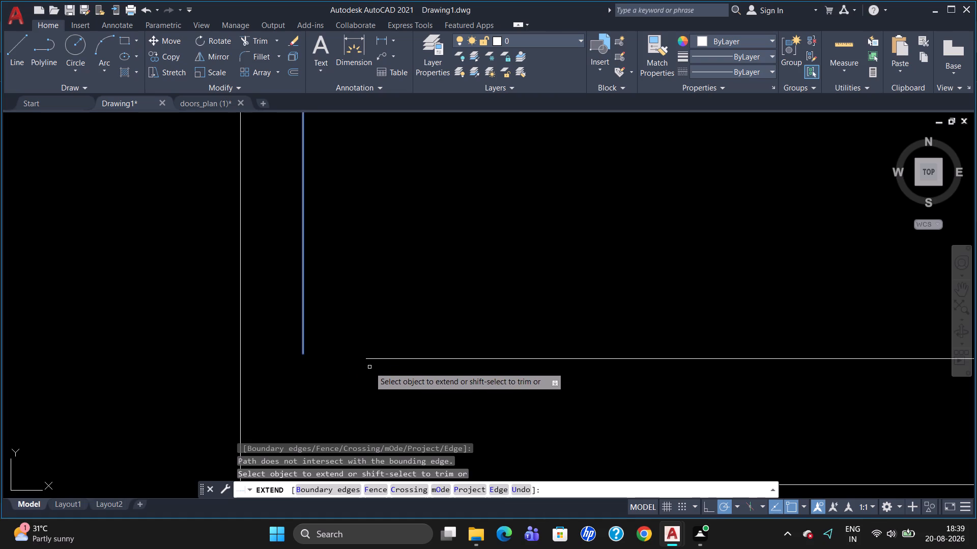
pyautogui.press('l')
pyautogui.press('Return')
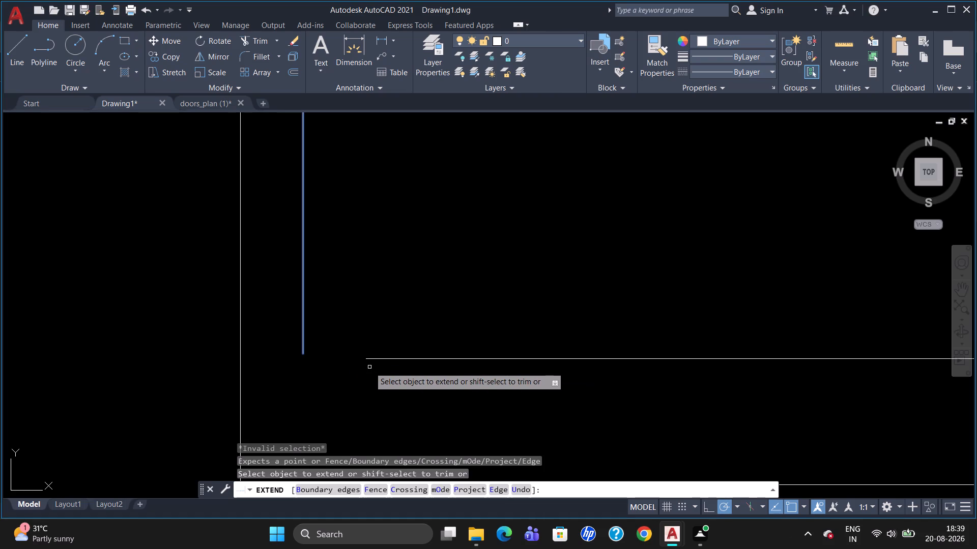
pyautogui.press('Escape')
# Draw a temporary horizontal line from the hall's southwest corner west past the outer west wall line.
pyautogui.press('l')
pyautogui.press('Return')
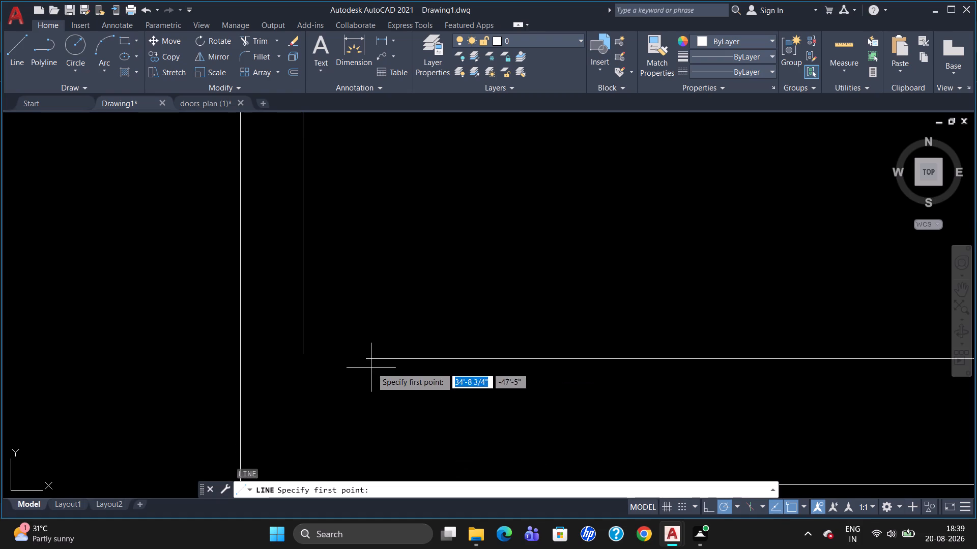
pyautogui.click(367, 360)
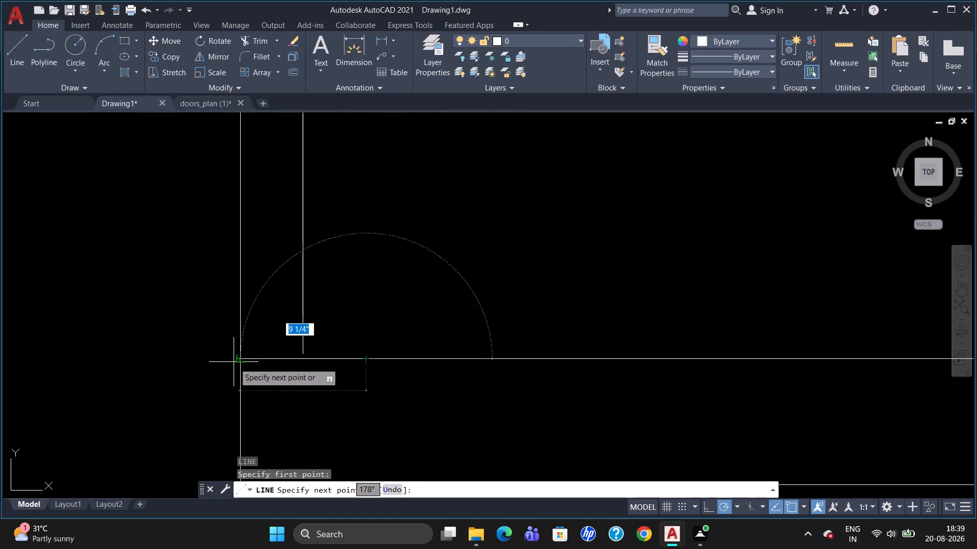
pyautogui.click(218, 354)
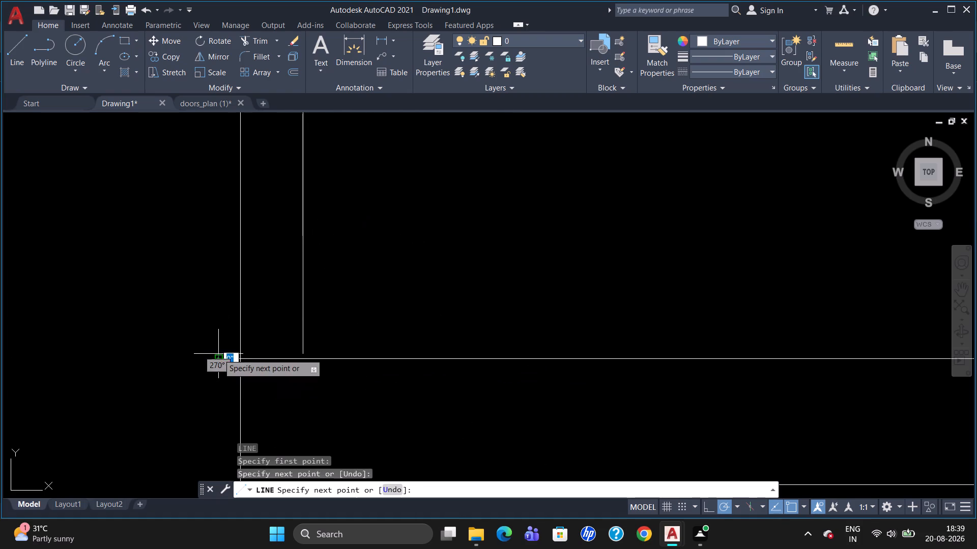
pyautogui.press('Escape')
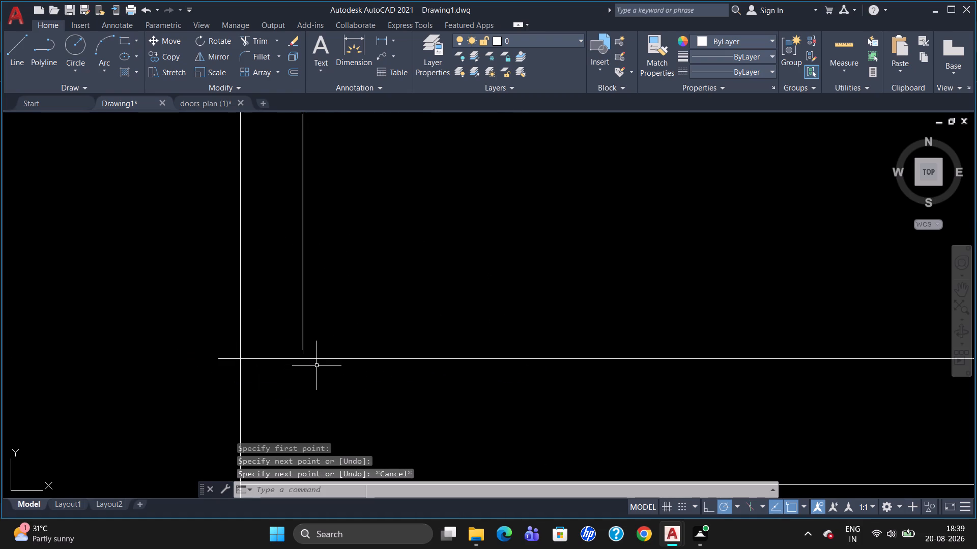
# Extend the recess's back line south to the temporary line and erase the temporary line.
pyautogui.write('ex')
pyautogui.press('Return')
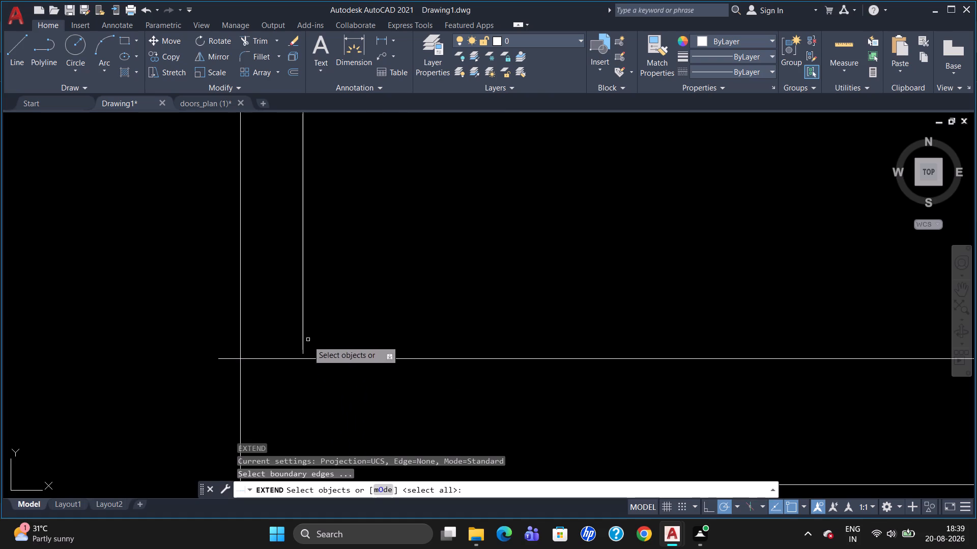
pyautogui.click(313, 357)
pyautogui.press('Return')
pyautogui.click(302, 335)
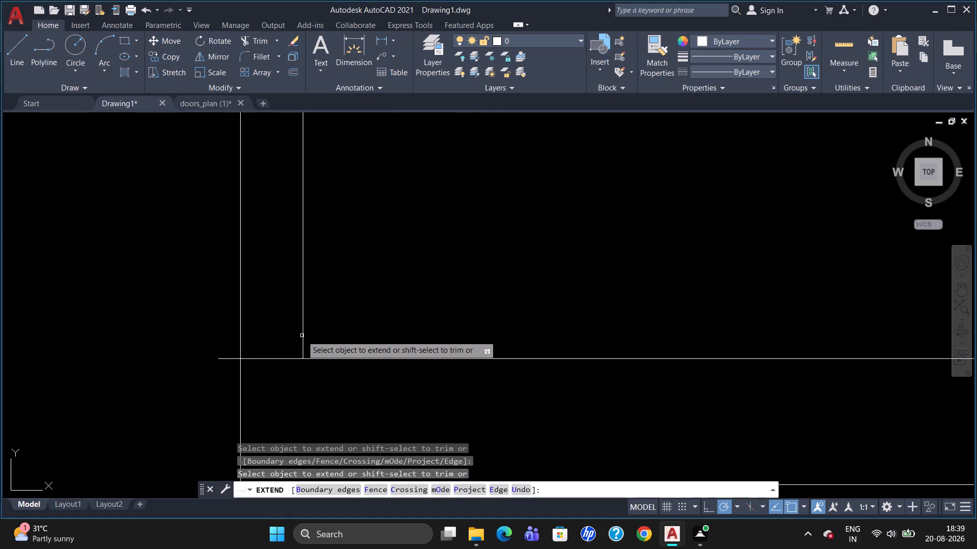
pyautogui.press('Escape')
pyautogui.click(282, 358)
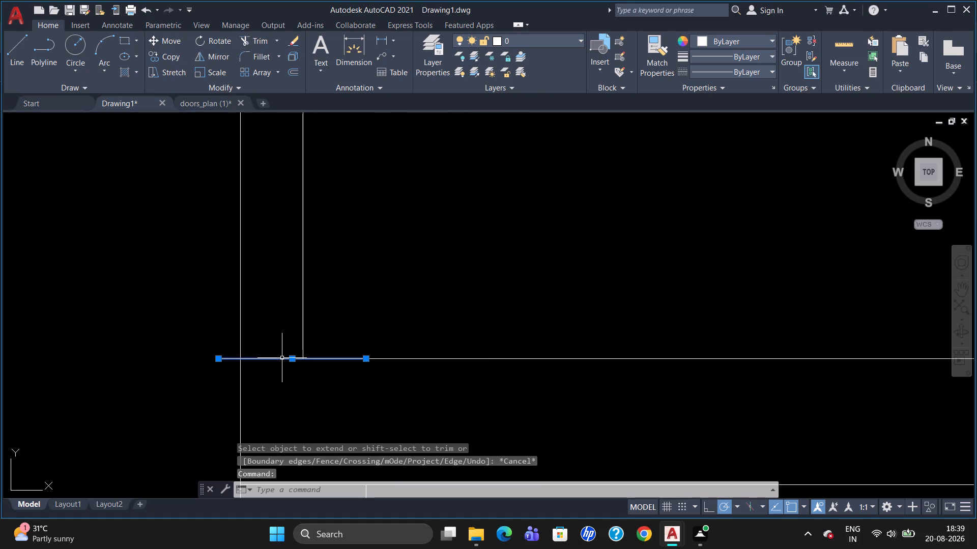
pyautogui.press('Delete')
# Examine the recess's south end and the surrounding lower rooms of the plan.
pyautogui.scroll(-2, 356, 343)
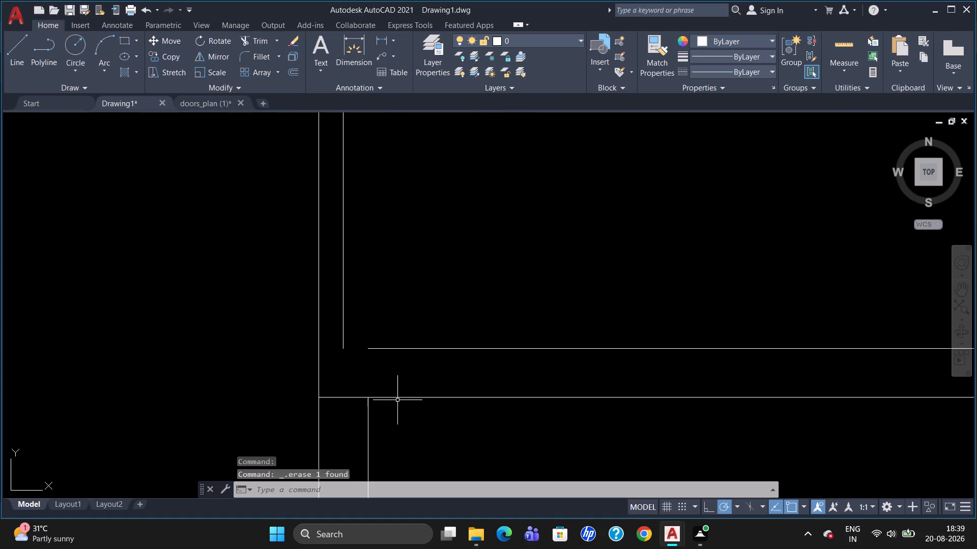
pyautogui.scroll(1, 362, 379)
pyautogui.scroll(-1, 338, 353)
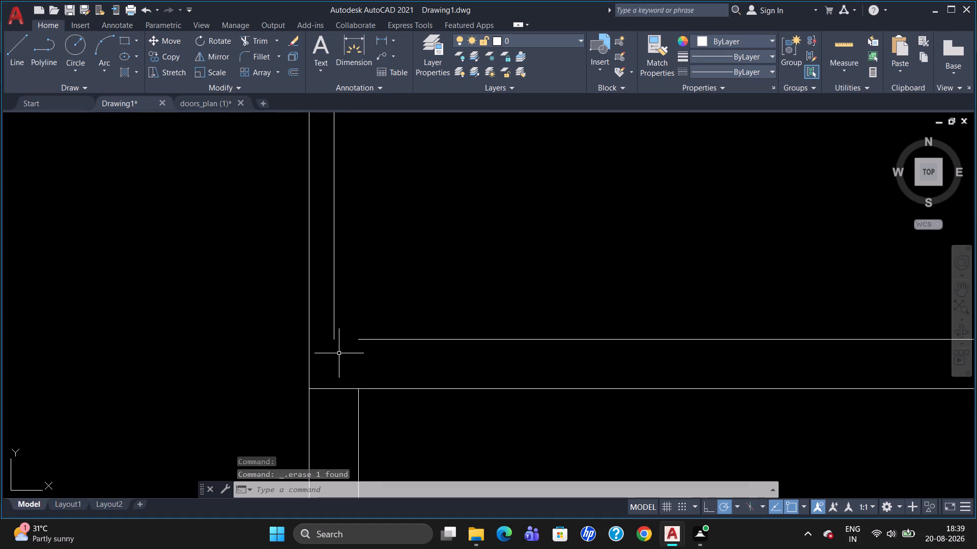
pyautogui.scroll(-1, 347, 288)
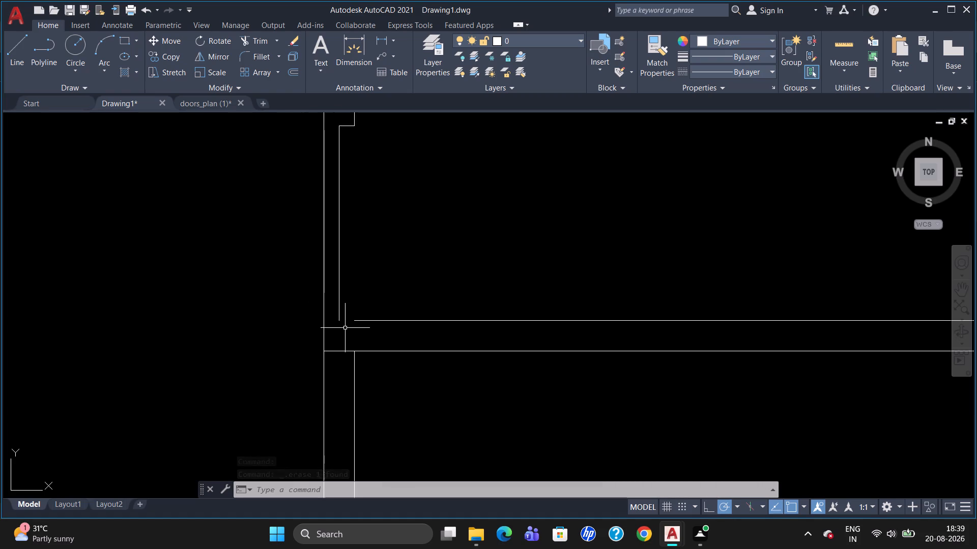
pyautogui.scroll(1, 346, 335)
pyautogui.scroll(-1, 346, 335)
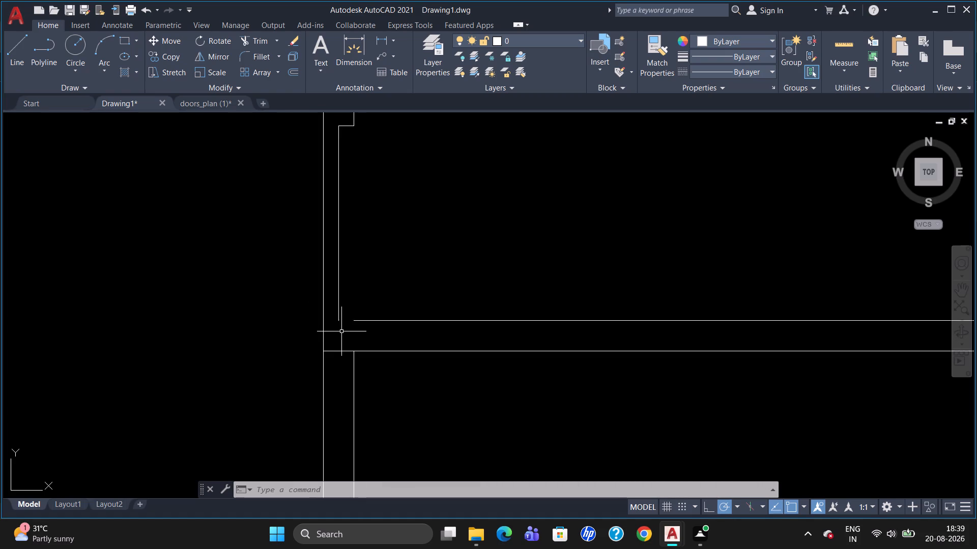
pyautogui.scroll(-2, 338, 330)
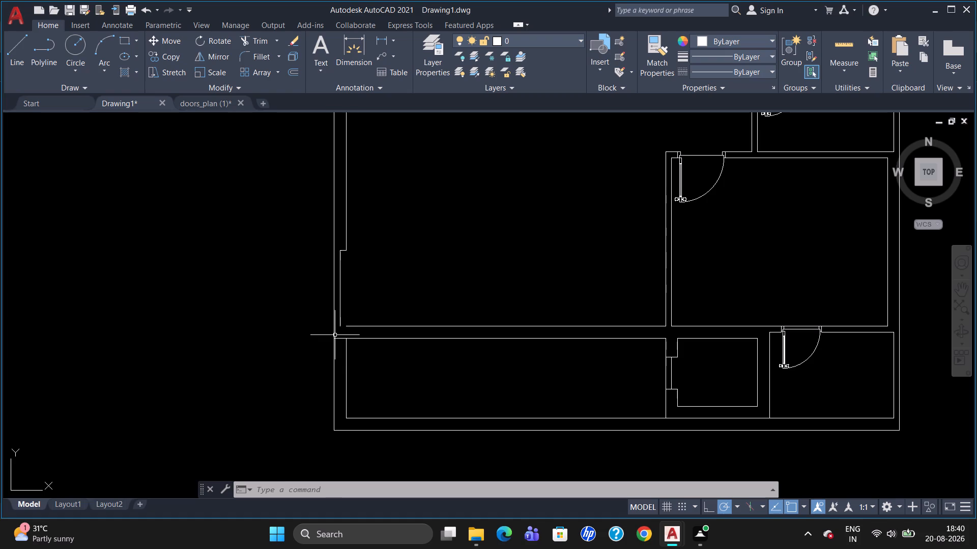
pyautogui.scroll(-1, 369, 281)
pyautogui.scroll(-1, 379, 238)
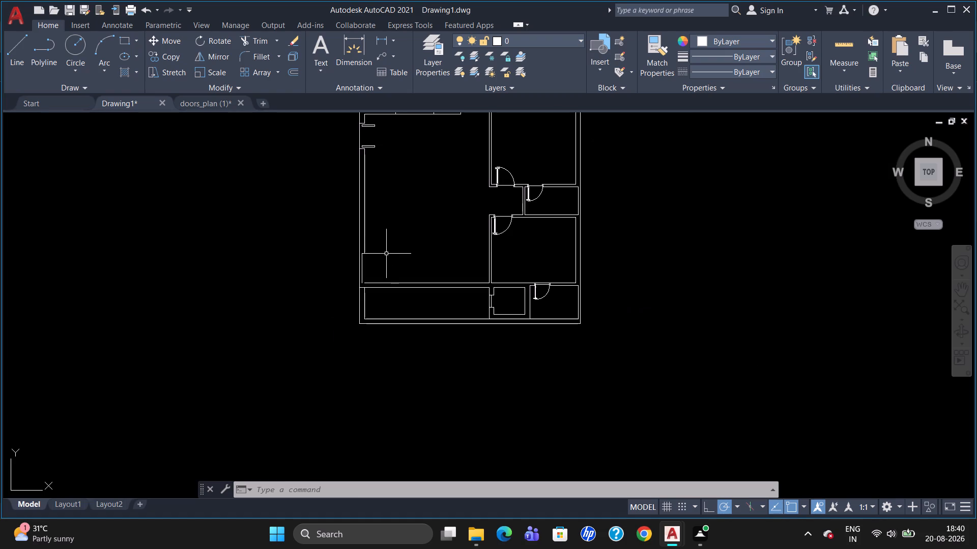
# Draw a 12" line east into the hall from the inner west wall face at the recess's north end.
pyautogui.scroll(2, 386, 253)
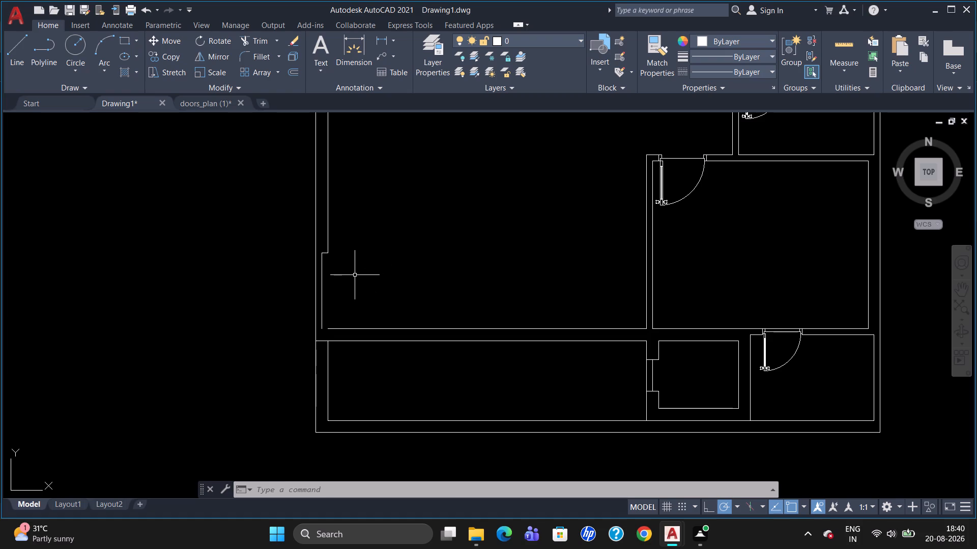
pyautogui.press('l')
pyautogui.press('Return')
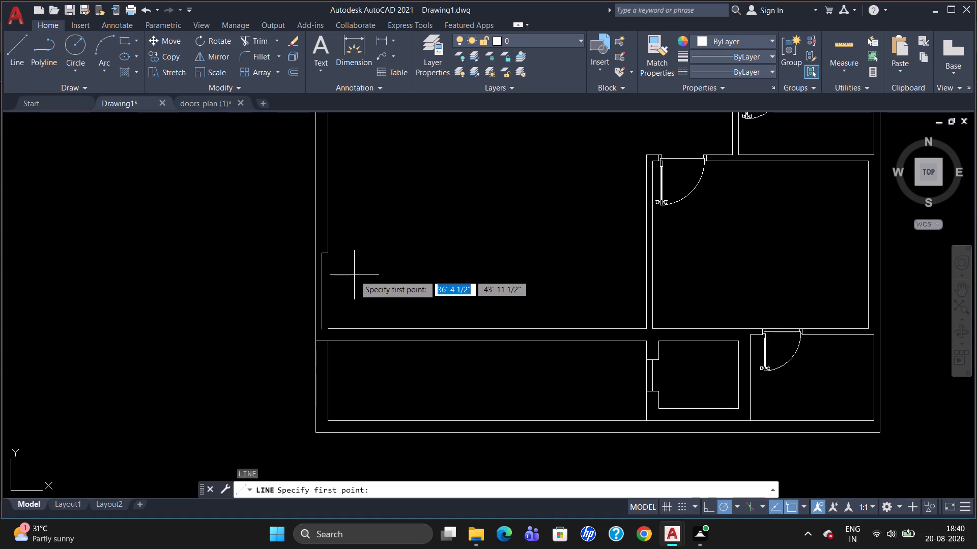
pyautogui.click(330, 251)
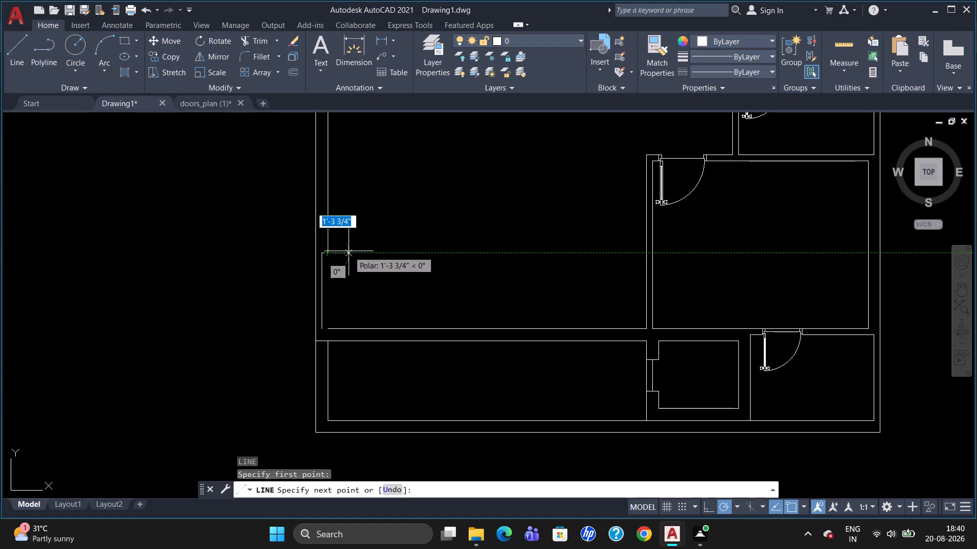
pyautogui.write('12"')
pyautogui.press('Return')
pyautogui.press('Return')
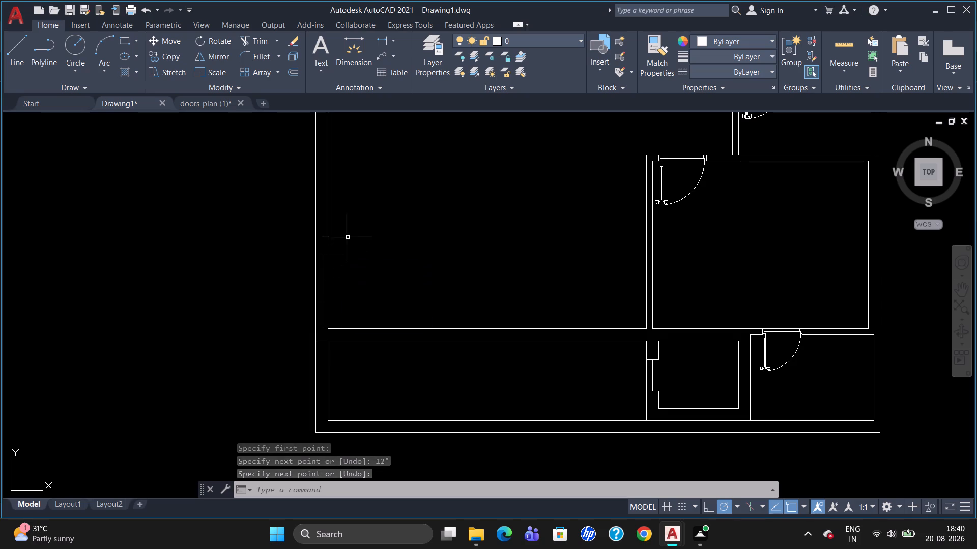
# Offset the 12" line at the recess's north end 4.5" to the north.
pyautogui.press('o')
pyautogui.press('Return')
pyautogui.write('4.5"')
pyautogui.press('Return')
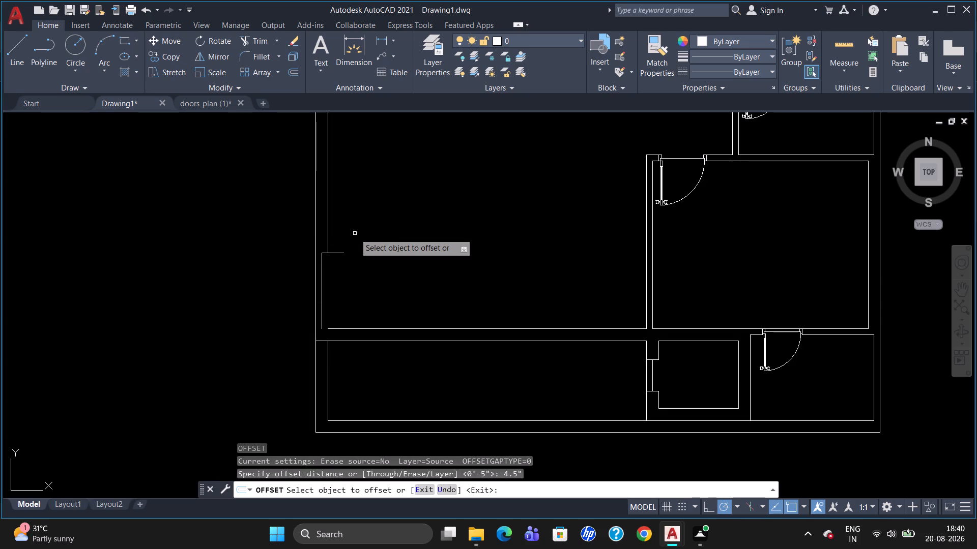
pyautogui.click(334, 253)
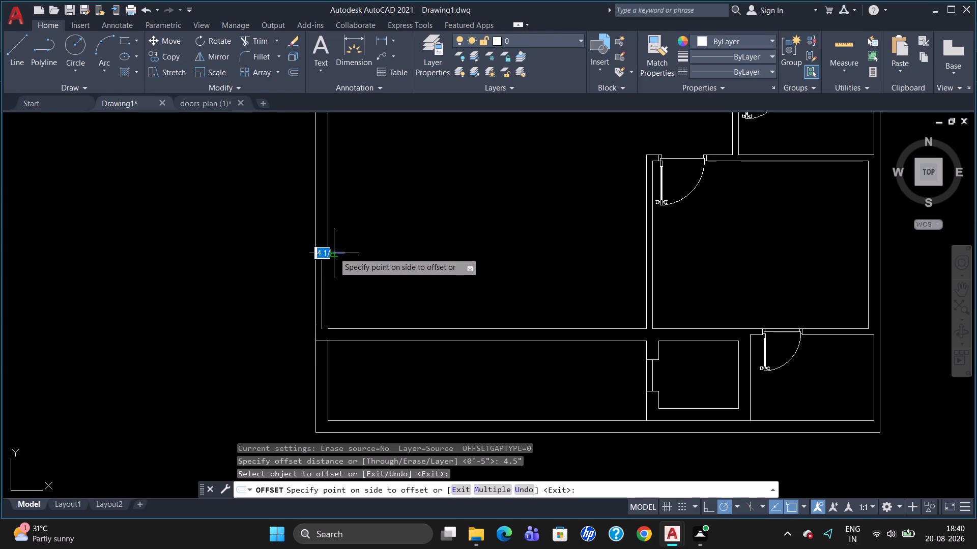
pyautogui.click(338, 243)
pyautogui.press('Escape')
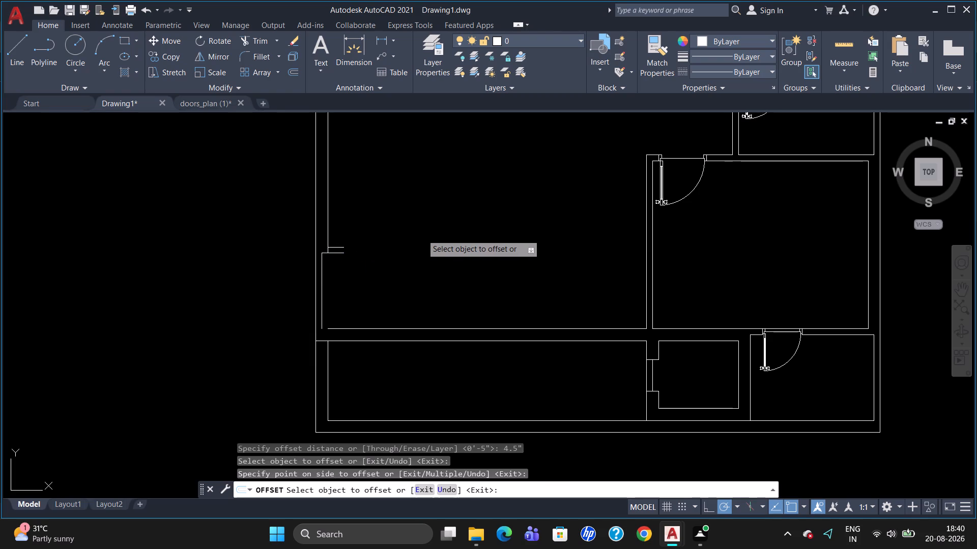
# Trim away the inner west wall segment between the two short parallel lines to open the stub wall's base.
pyautogui.write('tr')
pyautogui.press('Return')
pyautogui.press('Return')
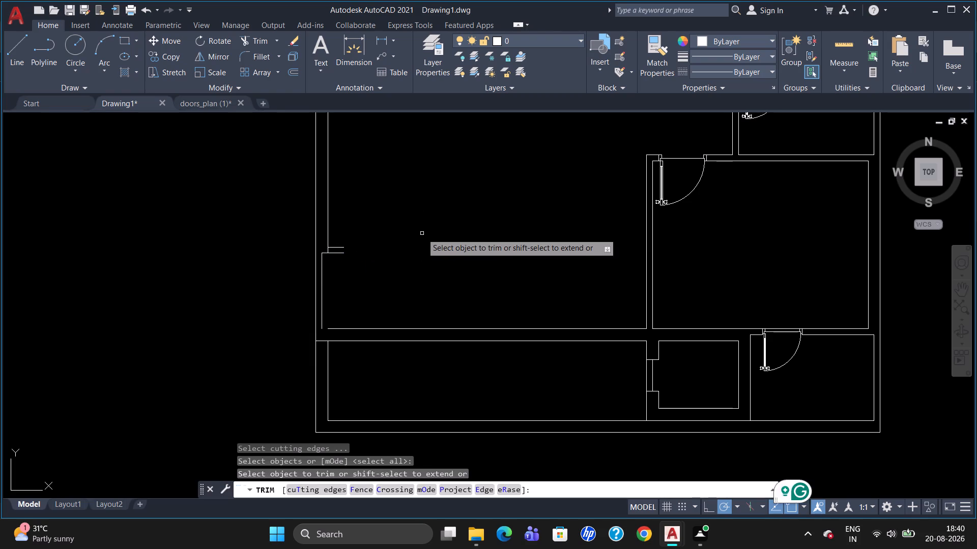
pyautogui.click(329, 251)
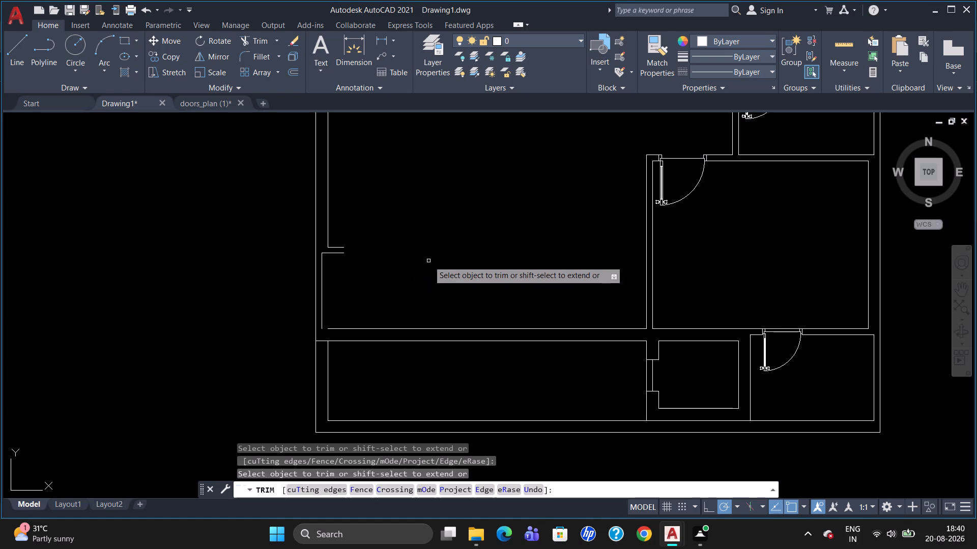
pyautogui.press('Escape')
# Draw a line joining the south end of the recess's back line to the hall's south wall line.
pyautogui.press('l')
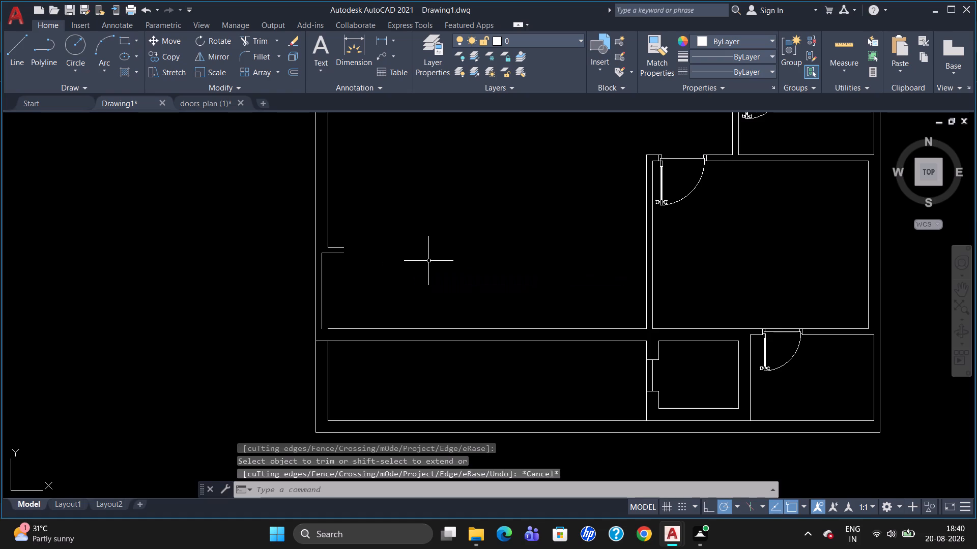
pyautogui.press('Return')
pyautogui.scroll(2, 367, 329)
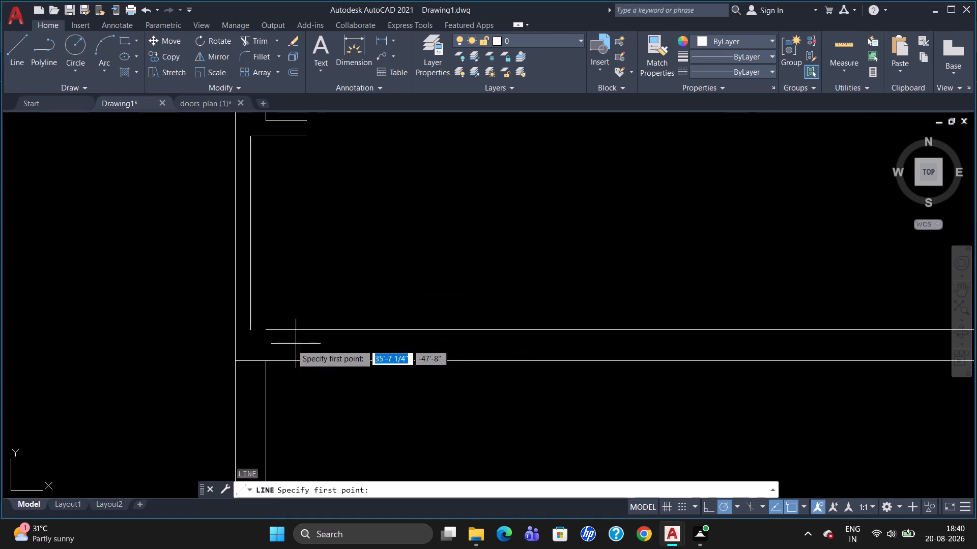
pyautogui.click(249, 331)
pyautogui.click(267, 328)
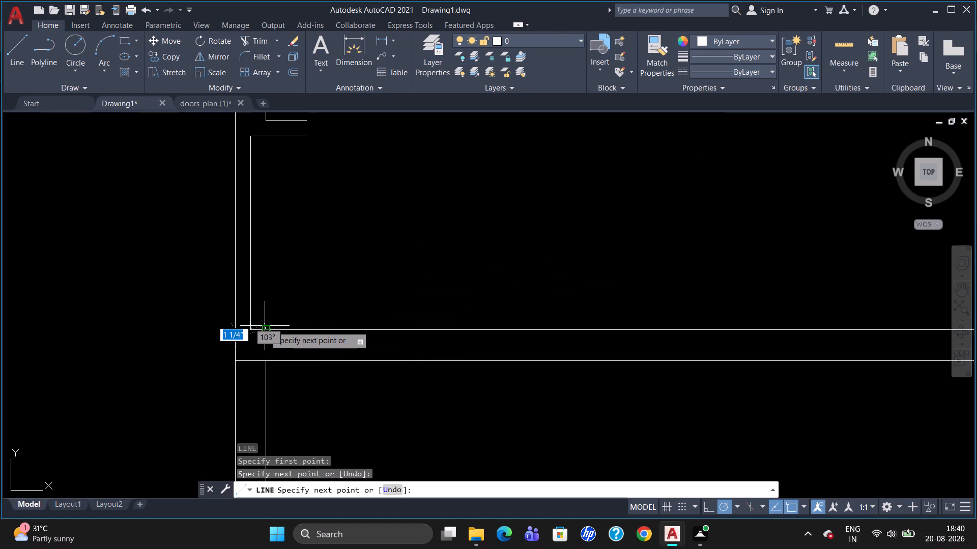
pyautogui.press('Escape')
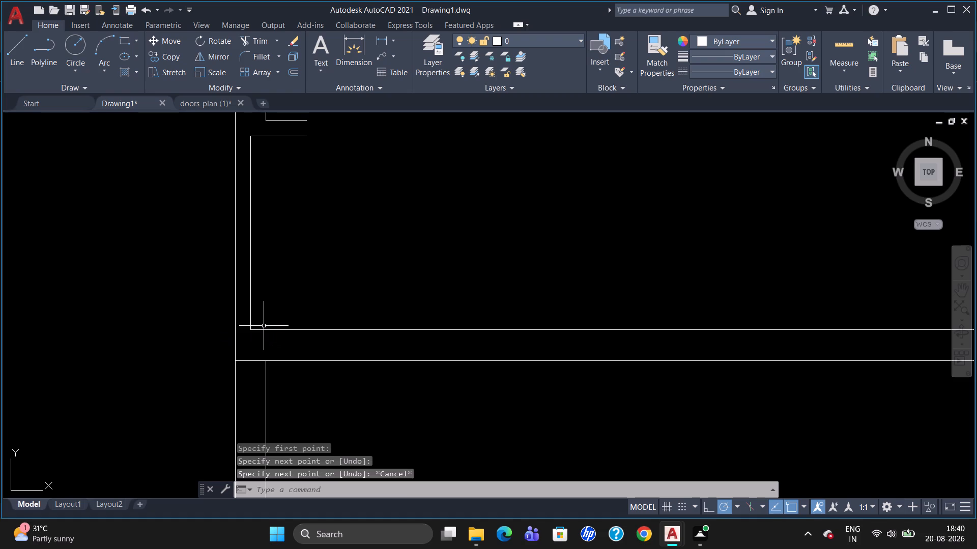
# Close the east end of the short stub wall with a vertical line joining its two faces.
pyautogui.scroll(-1, 318, 160)
pyautogui.scroll(1, 330, 118)
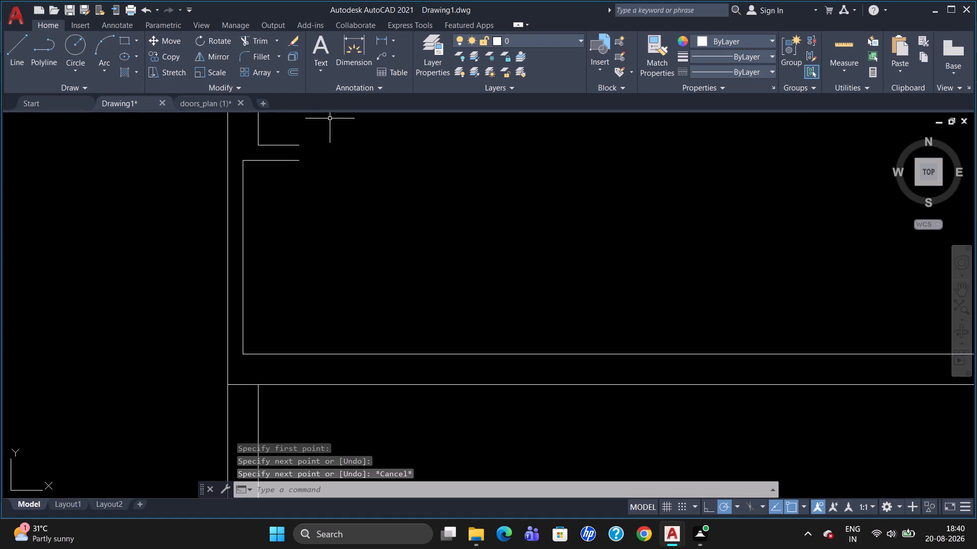
pyautogui.scroll(-2, 323, 140)
pyautogui.scroll(1, 327, 133)
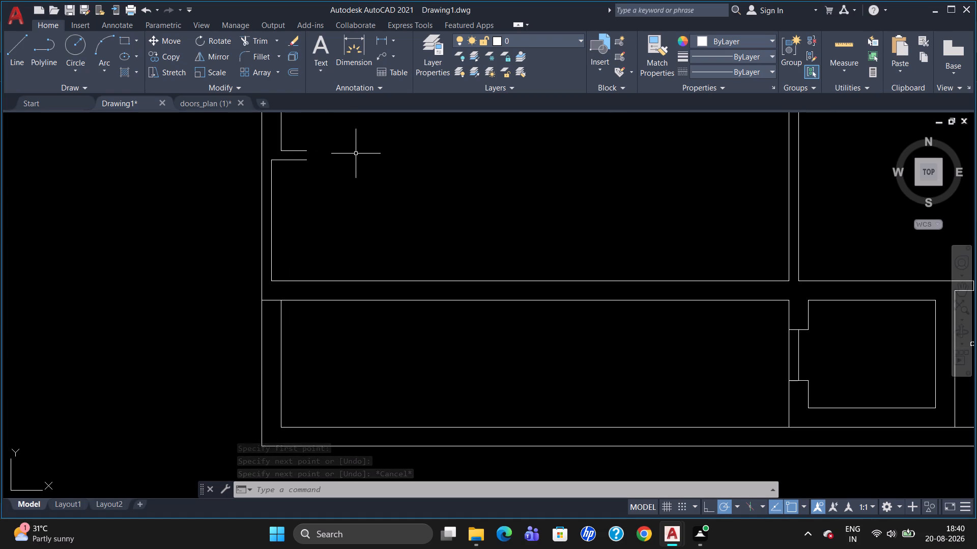
pyautogui.press('l')
pyautogui.press('Return')
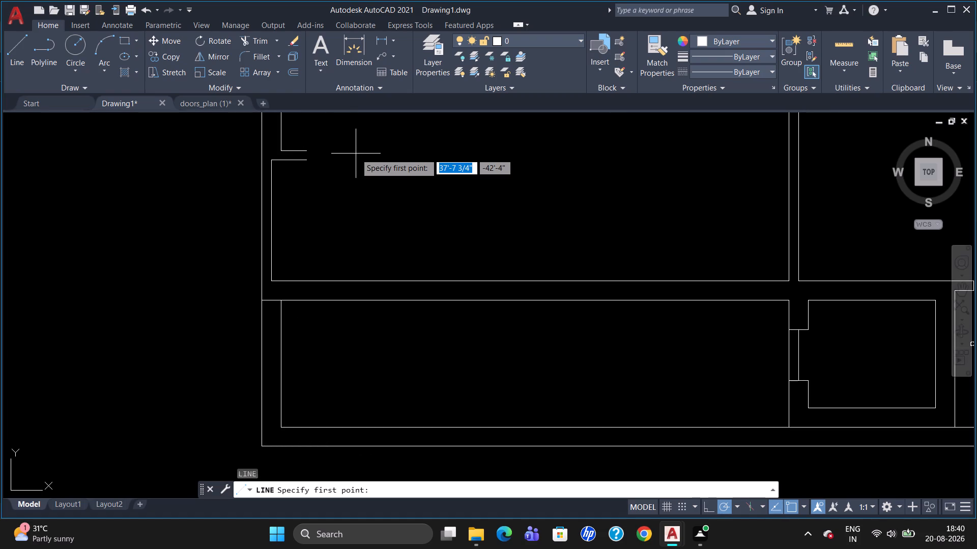
pyautogui.click(310, 151)
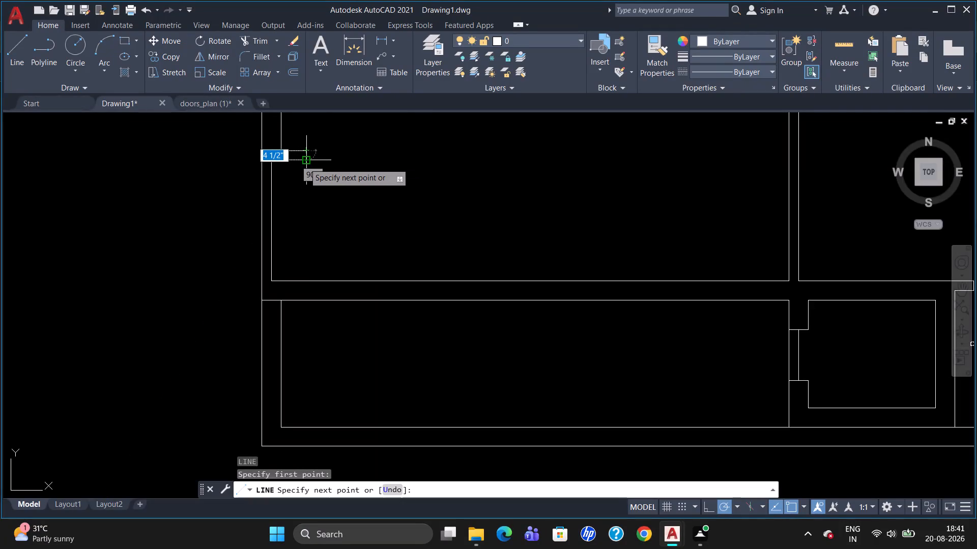
pyautogui.click(305, 163)
pyautogui.press('Escape')
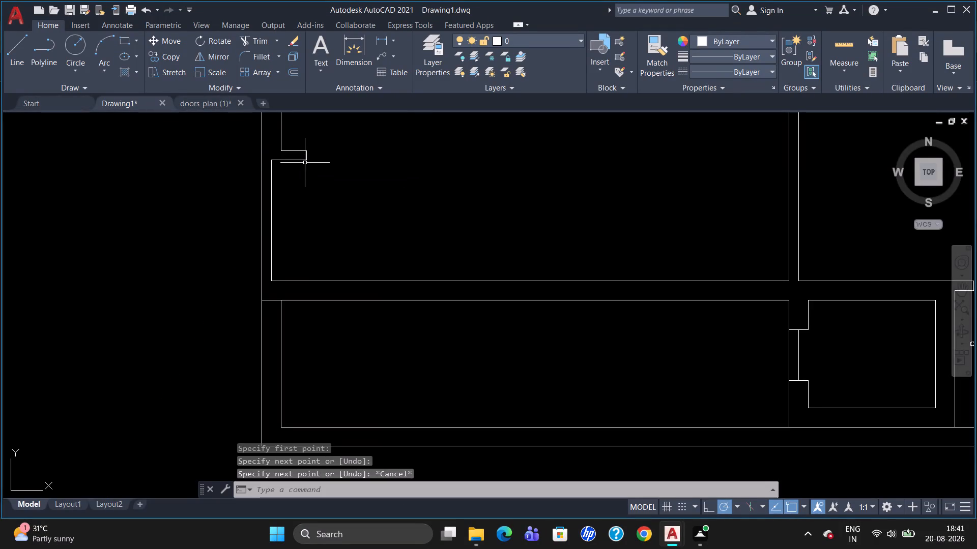
# Starting 7' east of the recess's southwest corner, draw a wall line 4'9" north and a shorter segment west toward the stub wall.
pyautogui.scroll(-1, 403, 207)
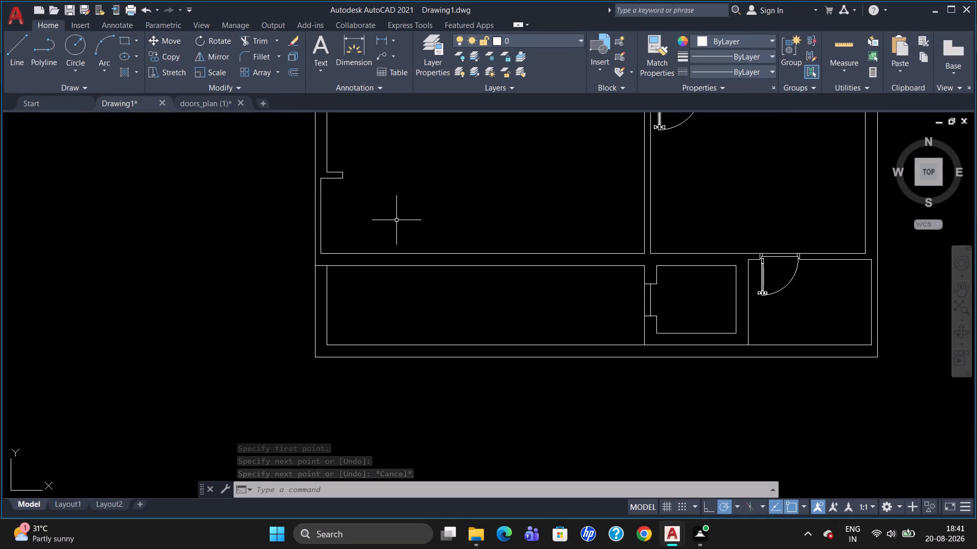
pyautogui.press('l')
pyautogui.press('Return')
pyautogui.write('tk')
pyautogui.press('Return')
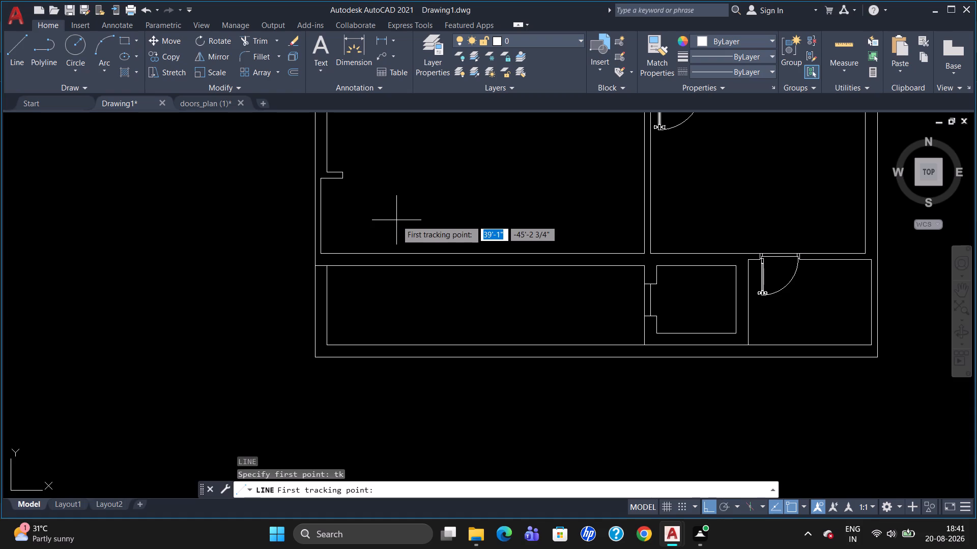
pyautogui.click(320, 253)
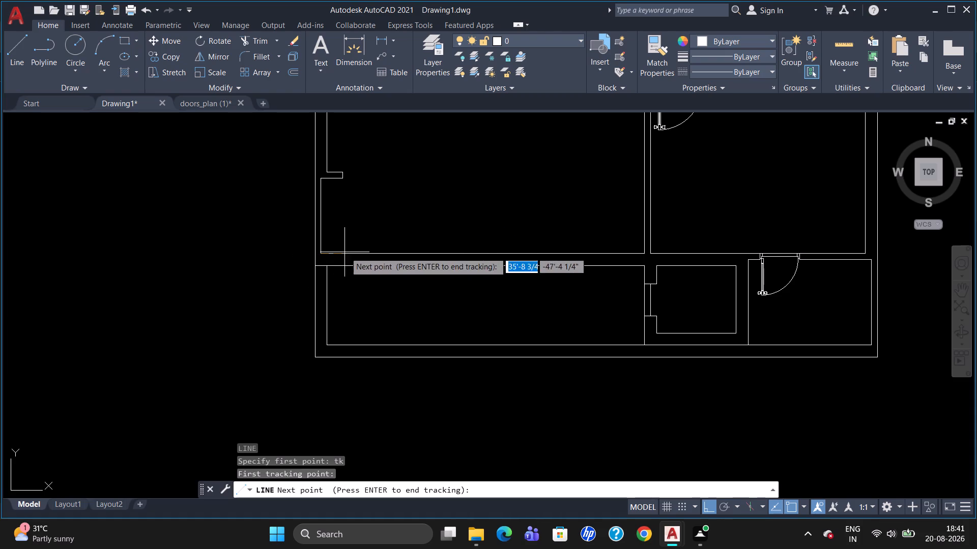
pyautogui.write("7'")
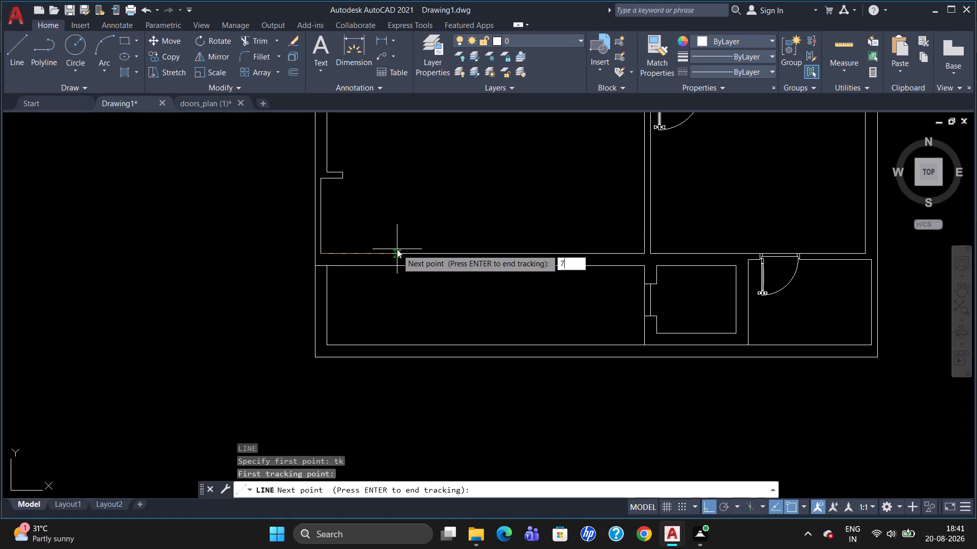
pyautogui.press('Return')
pyautogui.press('Return')
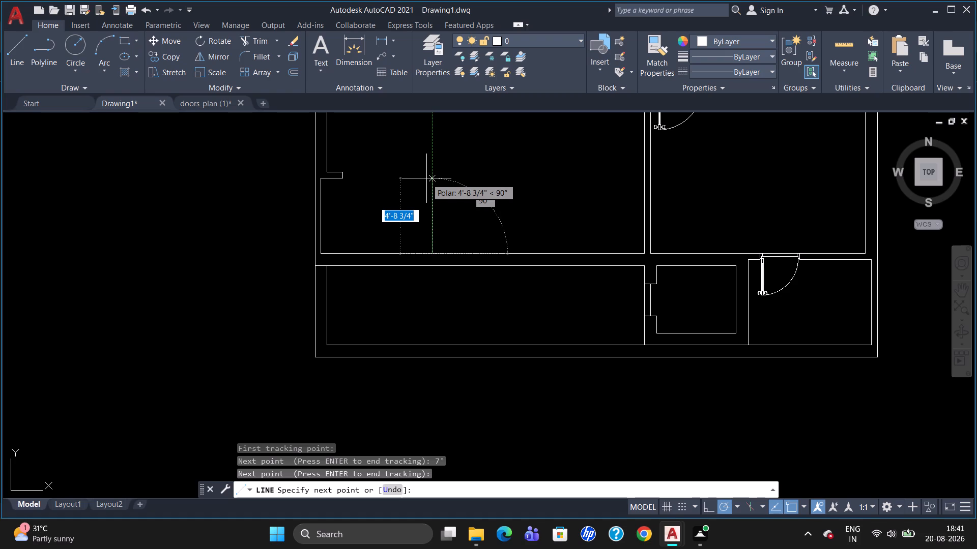
pyautogui.press('4')
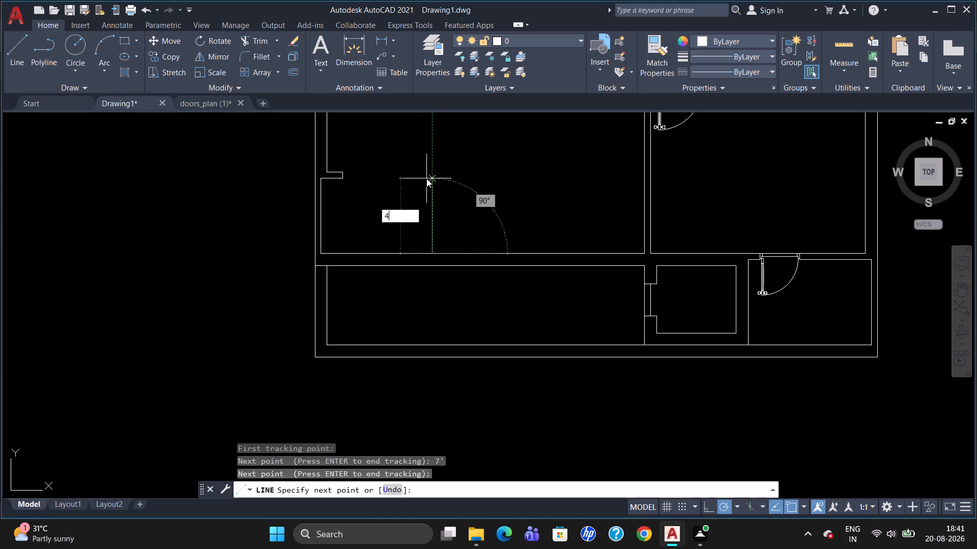
pyautogui.write('\'9"')
pyautogui.press('Return')
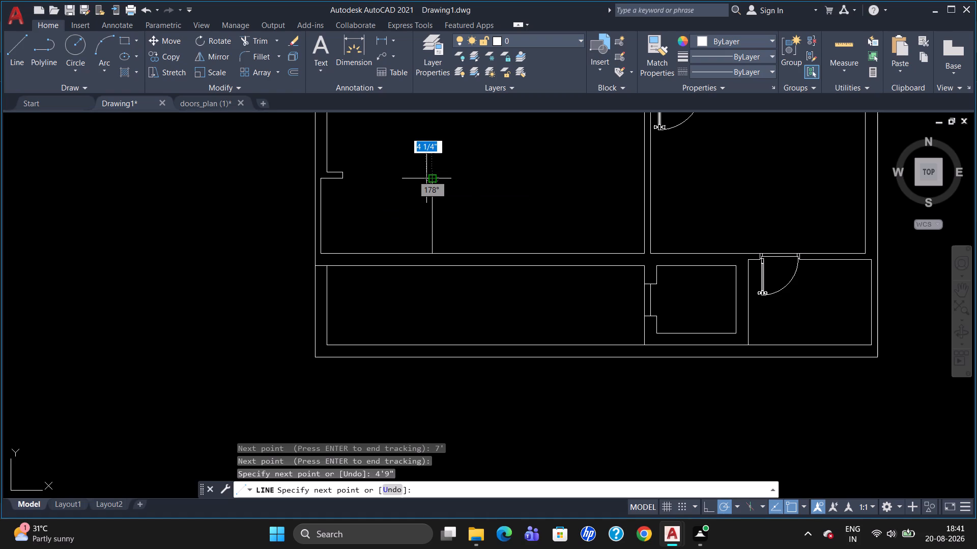
pyautogui.click(399, 182)
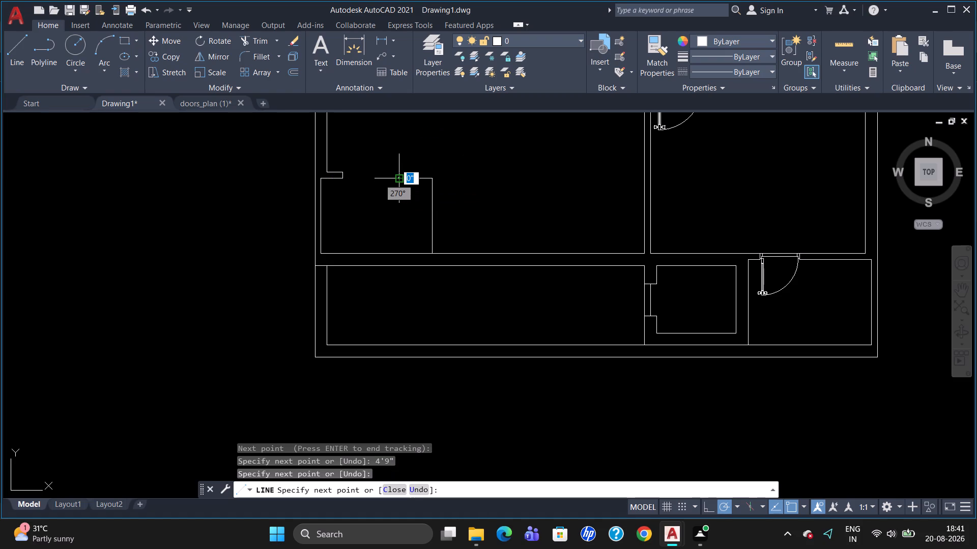
pyautogui.press('Escape')
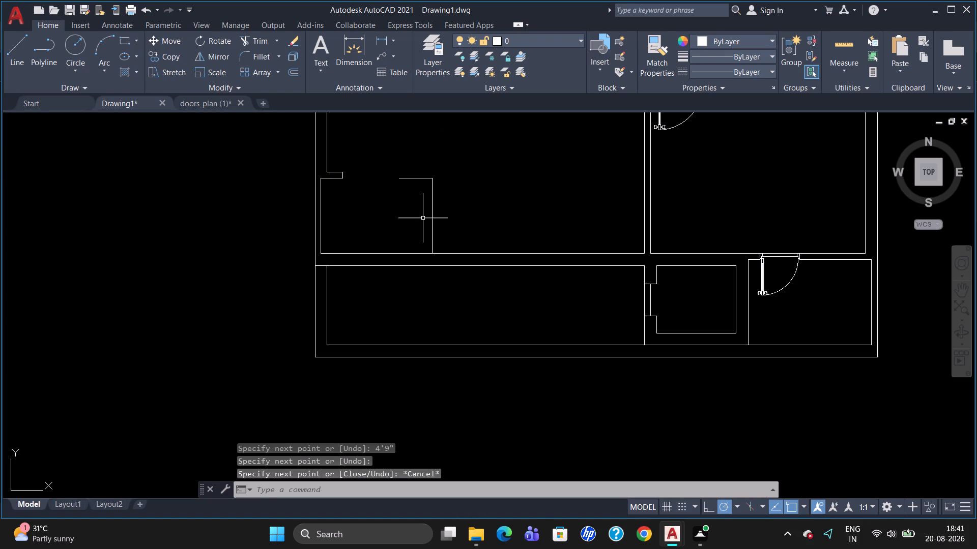
# Offset the new vertical wall line 4.5" east and the short horizontal line 4.5" north.
pyautogui.press('o')
pyautogui.press('Return')
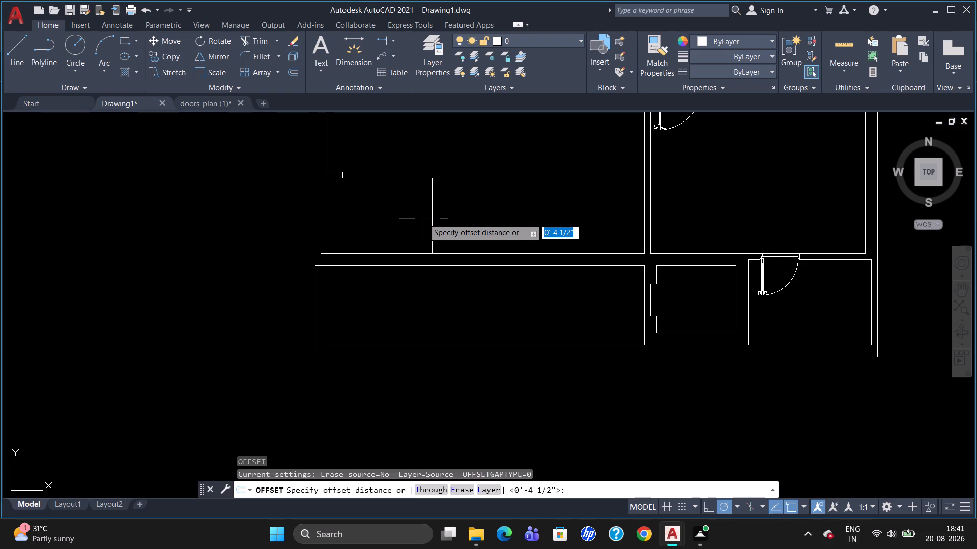
pyautogui.write('4.5')
pyautogui.hotkey('shift', '"')
pyautogui.press('Return')
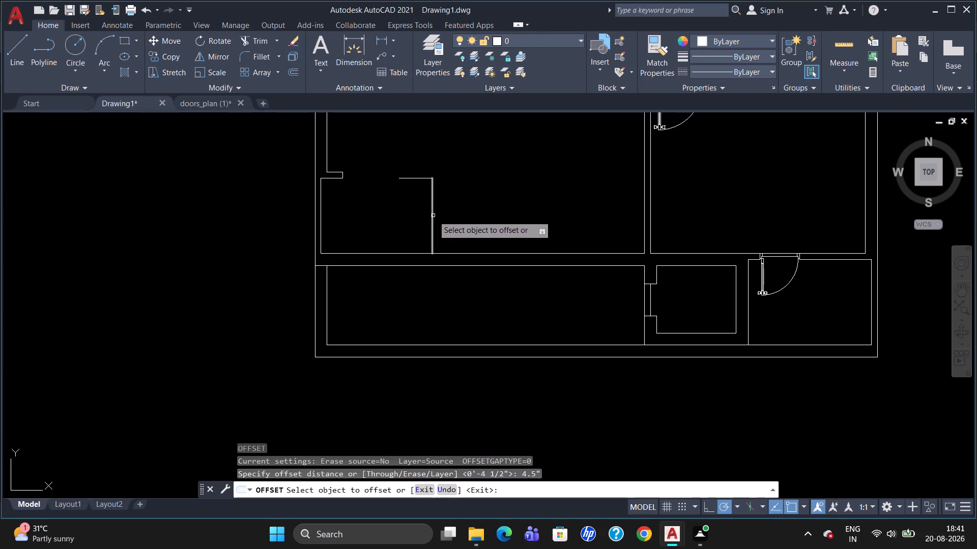
pyautogui.click(433, 216)
pyautogui.click(440, 215)
pyautogui.click(412, 177)
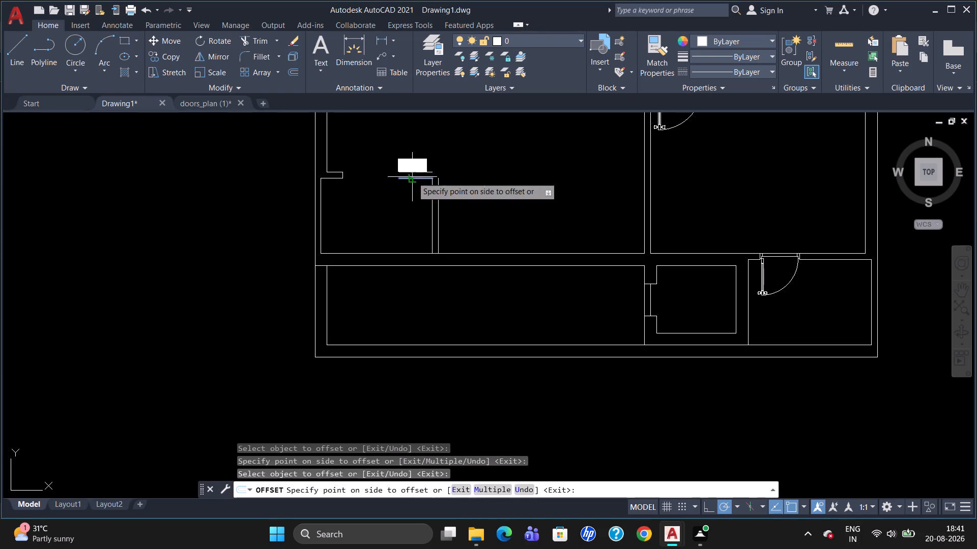
pyautogui.click(416, 172)
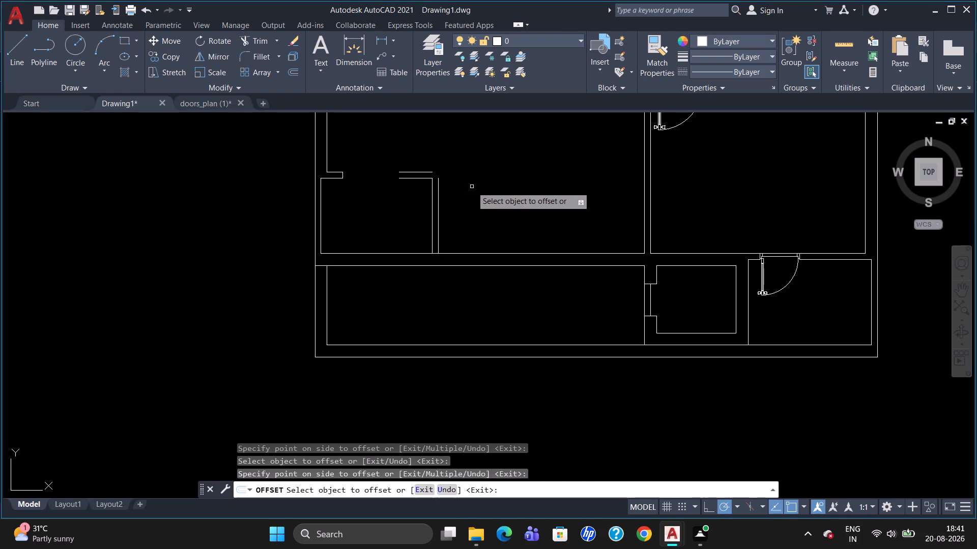
pyautogui.press('Escape')
# Draw a horizontal line from the upper wall line's east end to beyond the outer vertical wall line.
pyautogui.scroll(2, 442, 148)
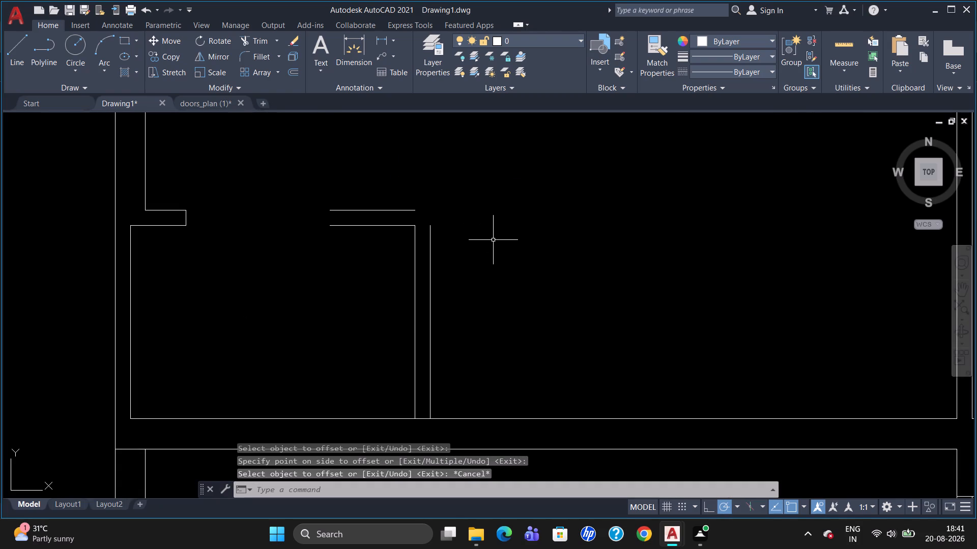
pyautogui.press('l')
pyautogui.press('Return')
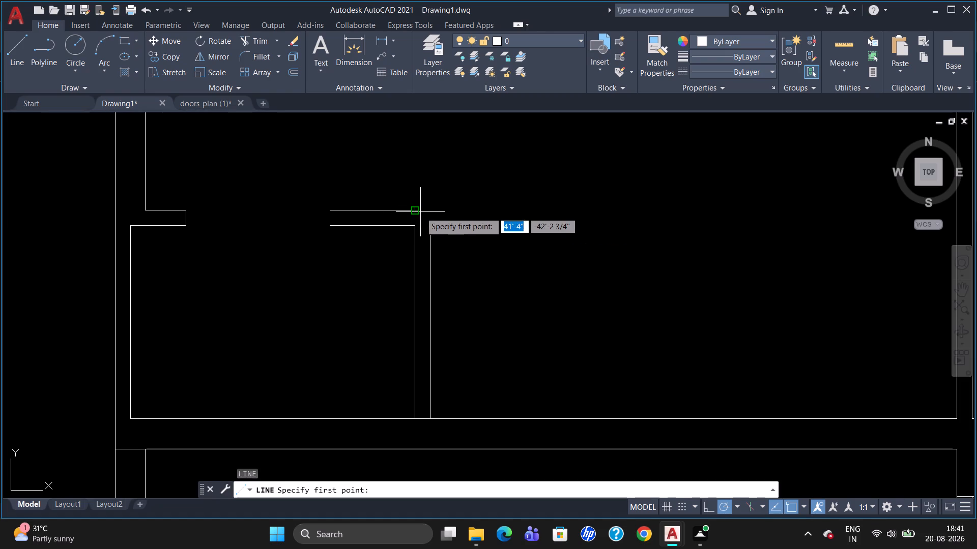
pyautogui.click(420, 212)
pyautogui.click(487, 209)
pyautogui.press('Escape')
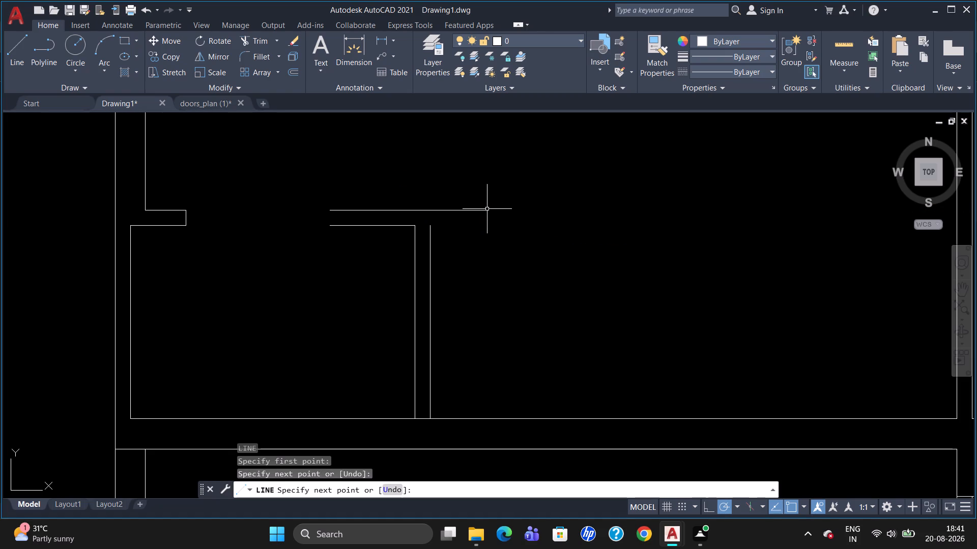
# Extend the outer vertical wall line north to the new horizontal line.
pyautogui.write('ex')
pyautogui.press('Return')
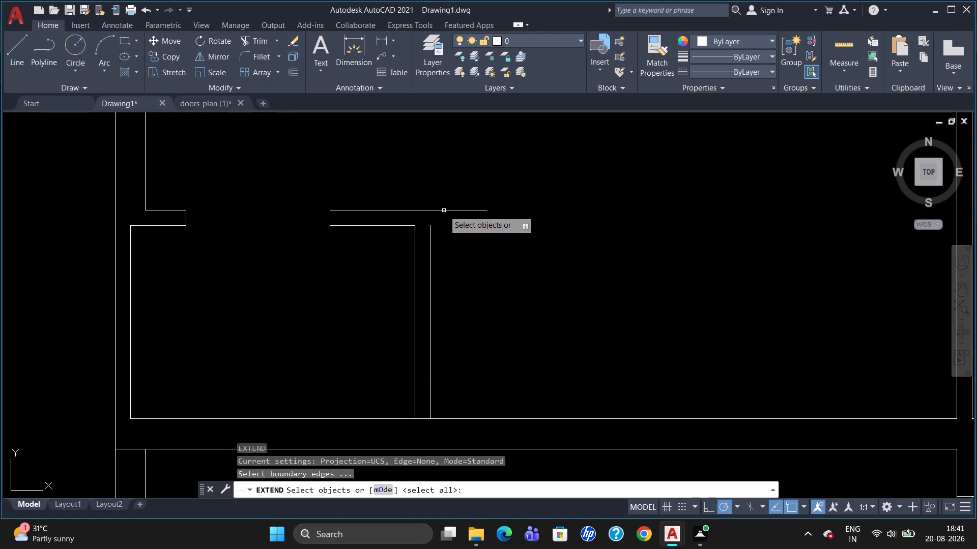
pyautogui.click(443, 210)
pyautogui.press('Return')
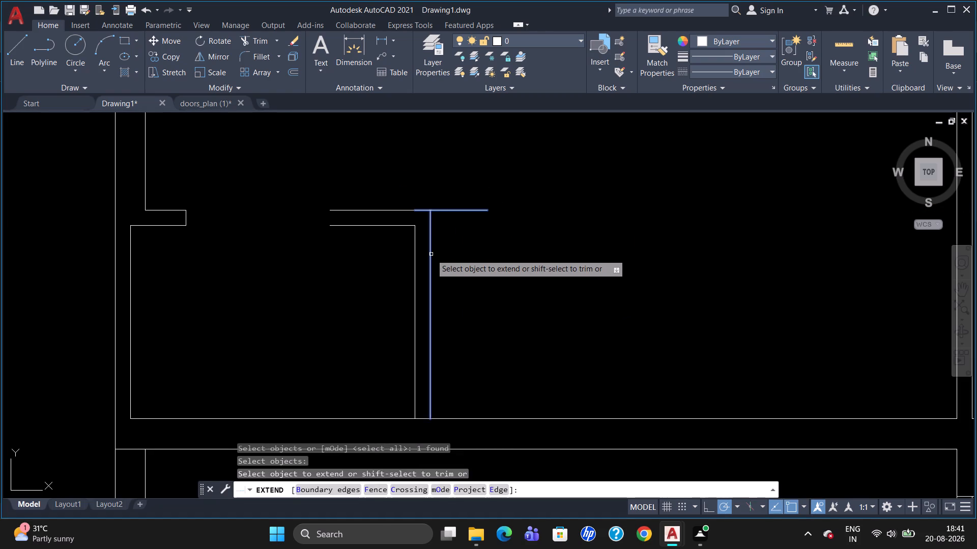
pyautogui.click(431, 254)
pyautogui.press('Escape')
# Trim the horizontal line's overhang east of the outer vertical wall line to form a clean corner.
pyautogui.press('t')
pyautogui.press('r')
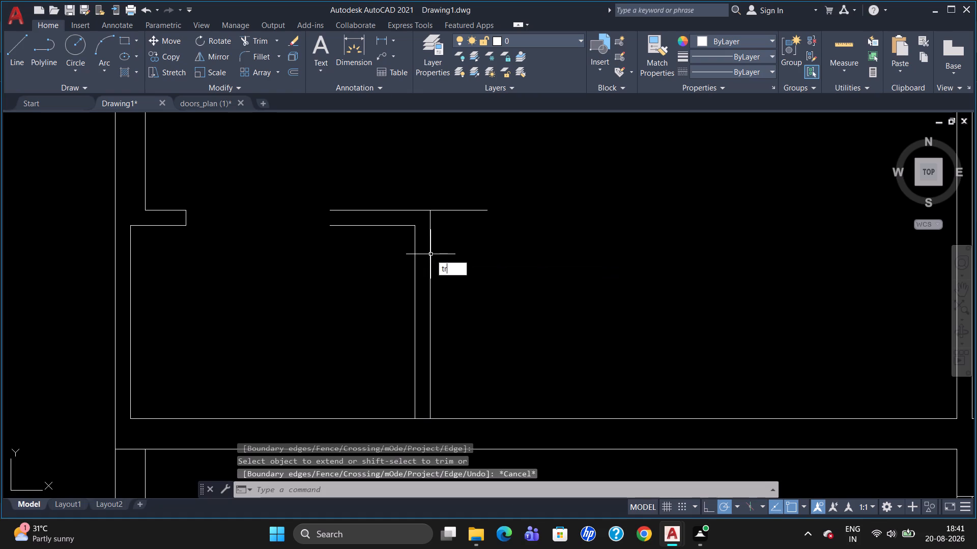
pyautogui.press('Return')
pyautogui.press('Return')
pyautogui.click(453, 210)
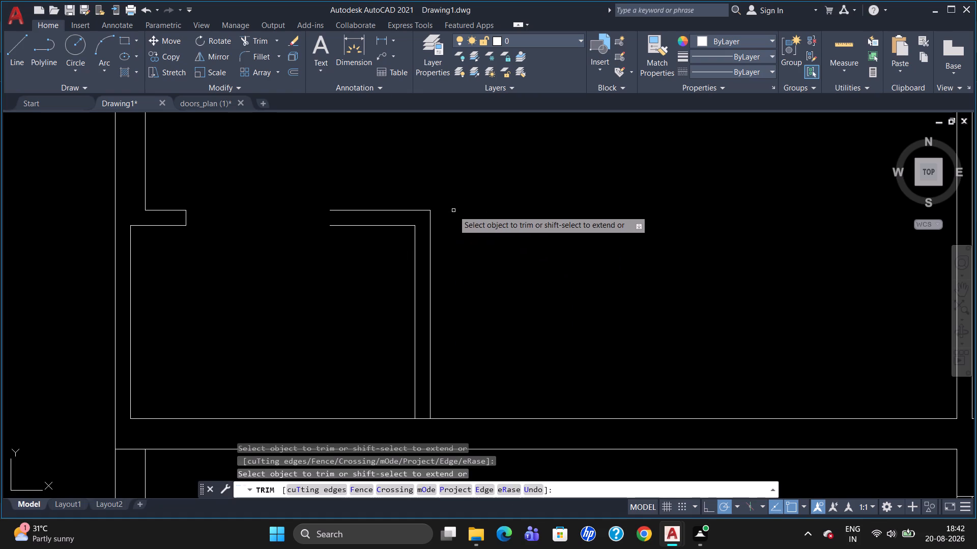
pyautogui.press('Escape')
pyautogui.scroll(-1, 261, 230)
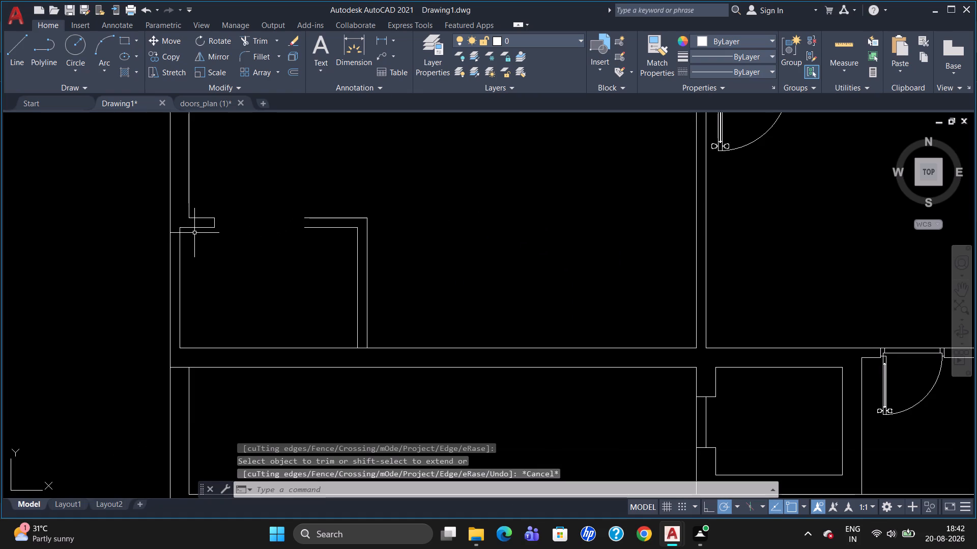
# Offset the short jamb line in the small room's north wall 2'6" east to mark the door opening.
pyautogui.scroll(1, 194, 233)
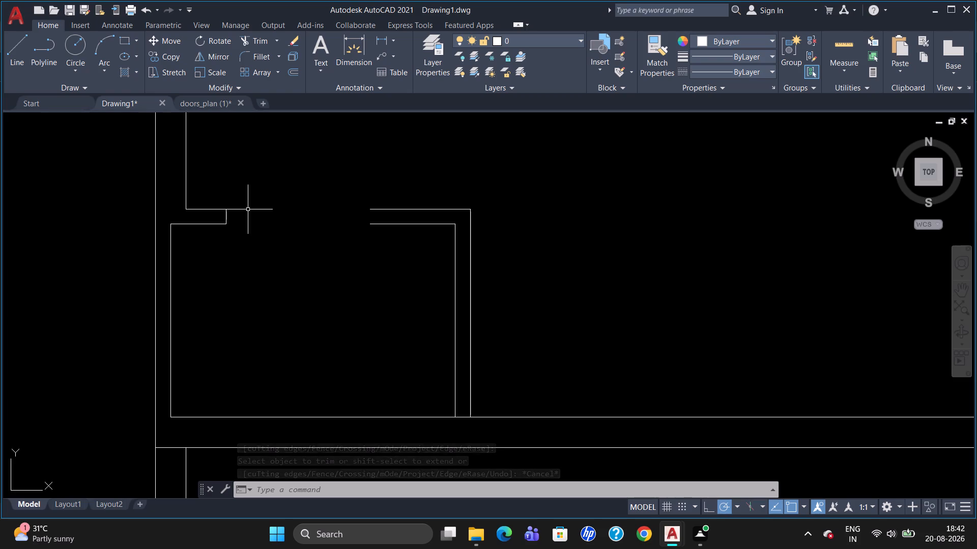
pyautogui.press('l')
pyautogui.press('Escape')
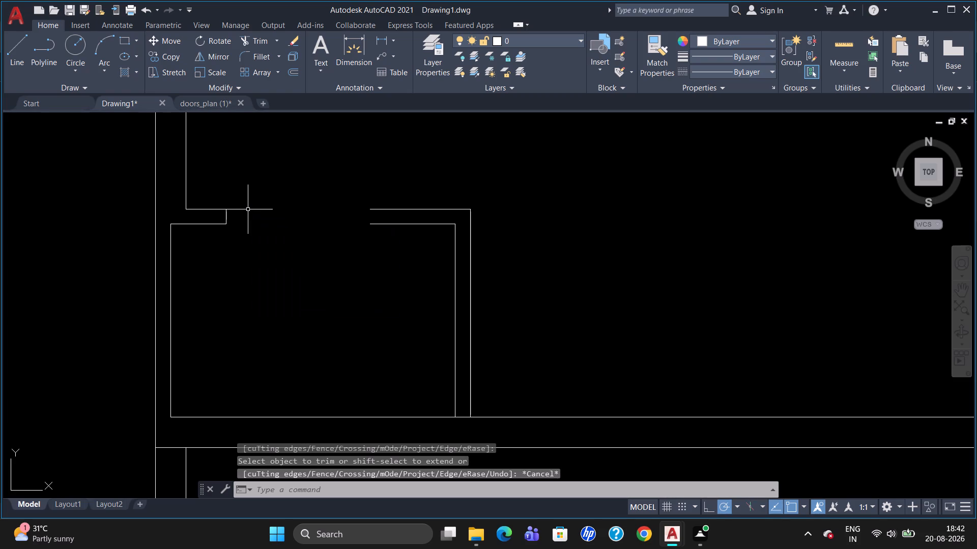
pyautogui.press('o')
pyautogui.press('Return')
pyautogui.press('2')
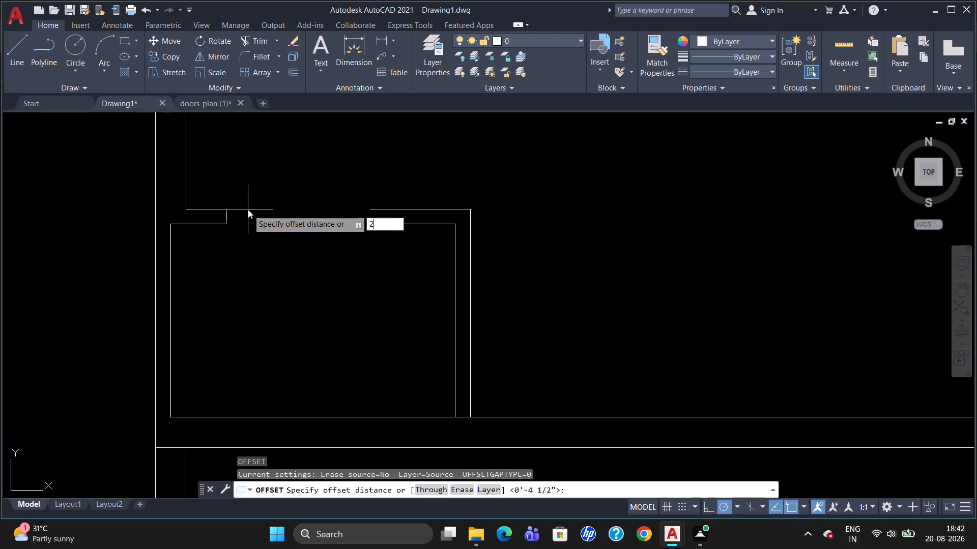
pyautogui.write('\'6"')
pyautogui.press('Return')
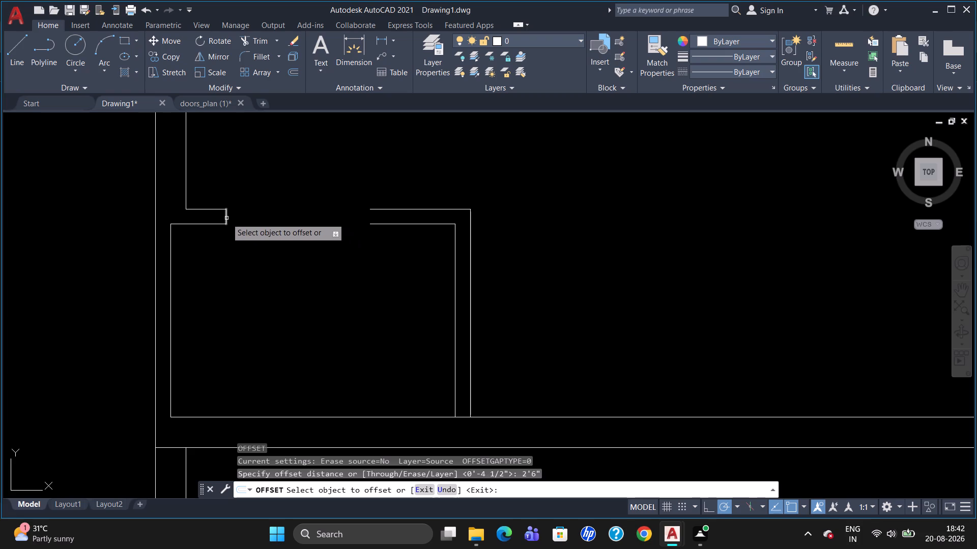
pyautogui.click(226, 218)
pyautogui.click(281, 222)
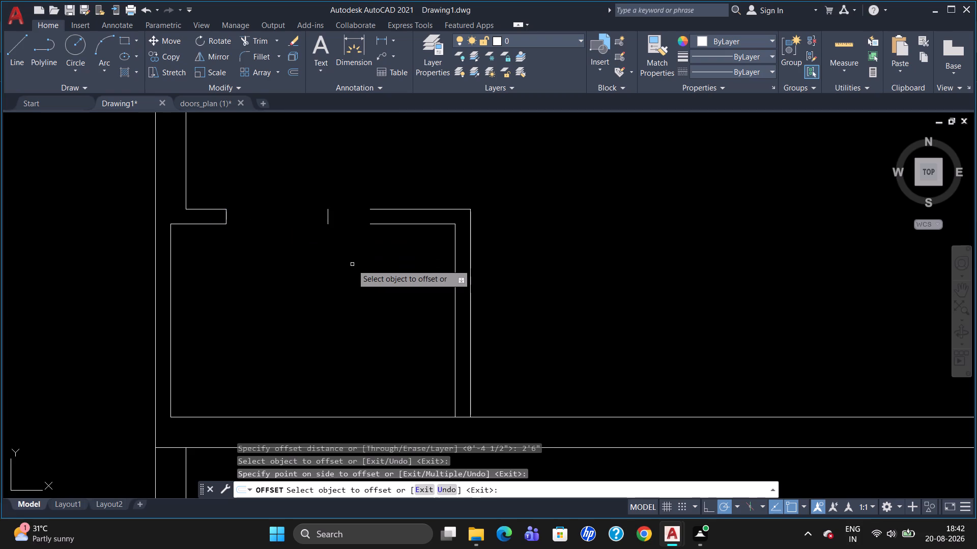
pyautogui.press('Escape')
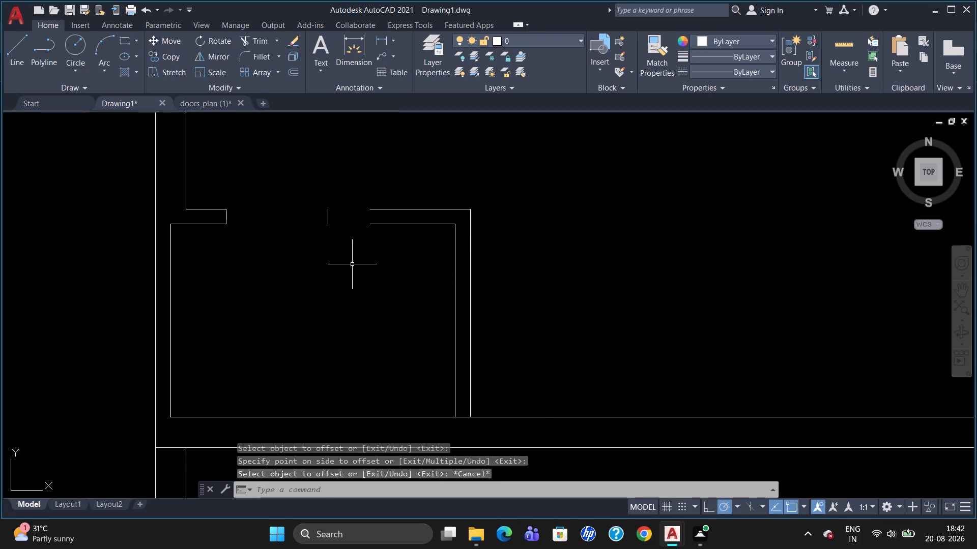
# Extend both lines of the small room's north wall west to the new jamb line.
pyautogui.write('ex')
pyautogui.press('Return')
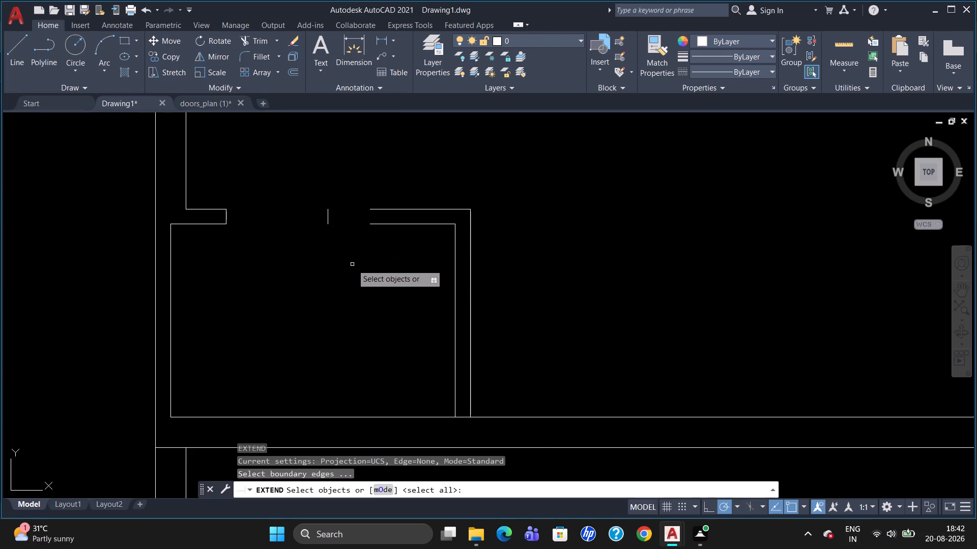
pyautogui.click(327, 216)
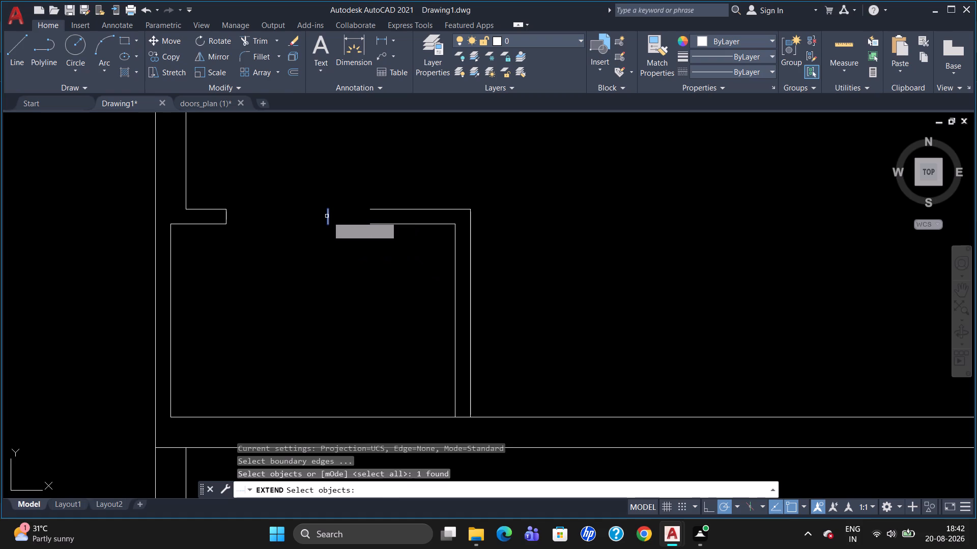
pyautogui.press('Return')
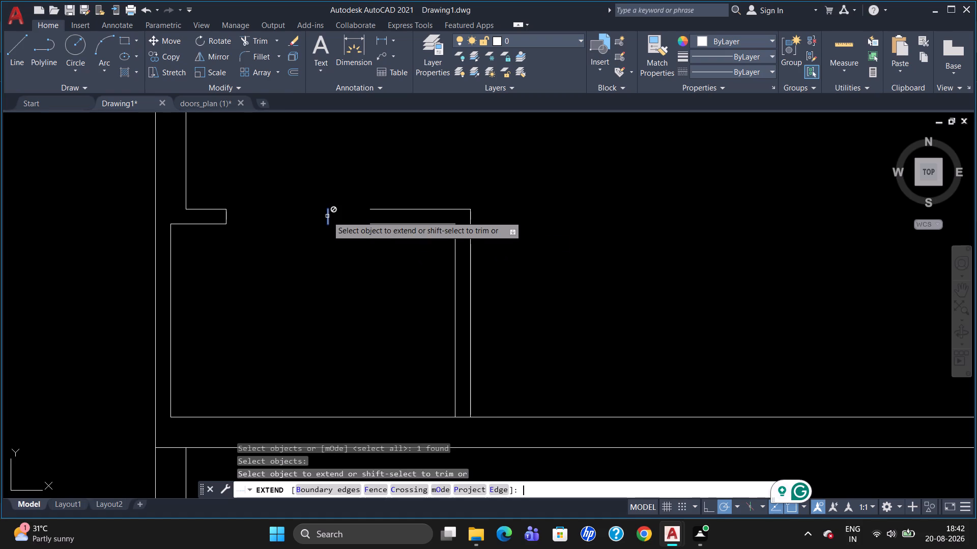
pyautogui.click(410, 209)
pyautogui.click(407, 225)
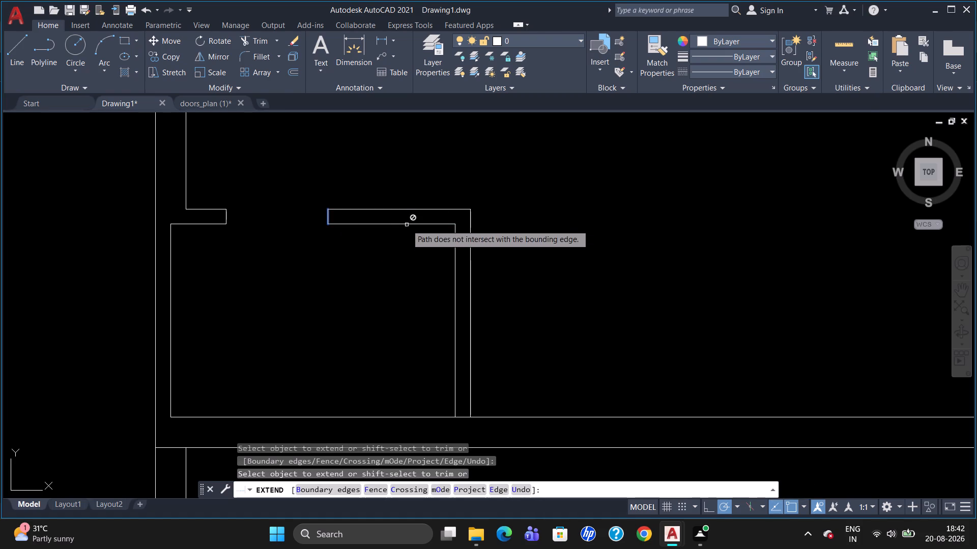
pyautogui.scroll(-2, 409, 231)
pyautogui.press('Escape')
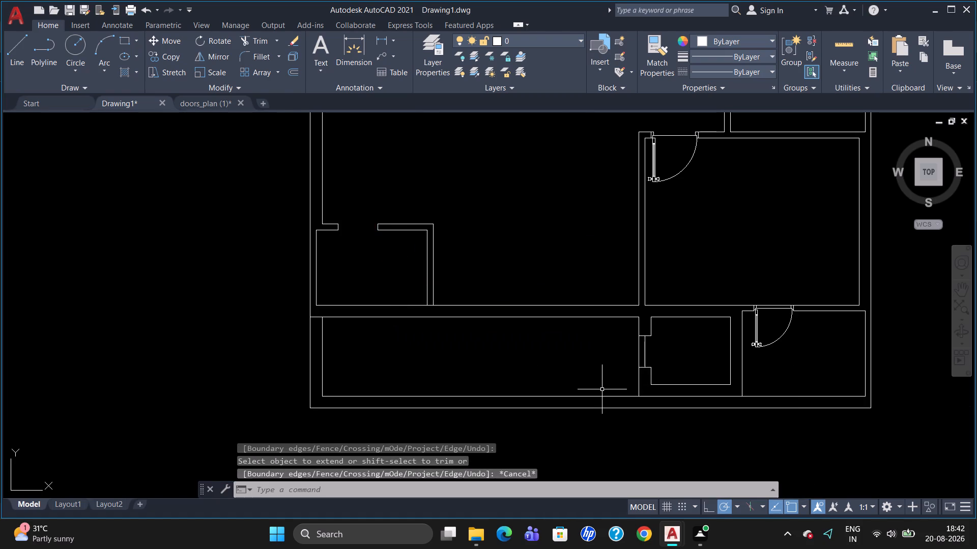
# Draw a line across the small room's door opening along the north wall's outer face, joining the two jambs.
pyautogui.press('l')
pyautogui.press('Return')
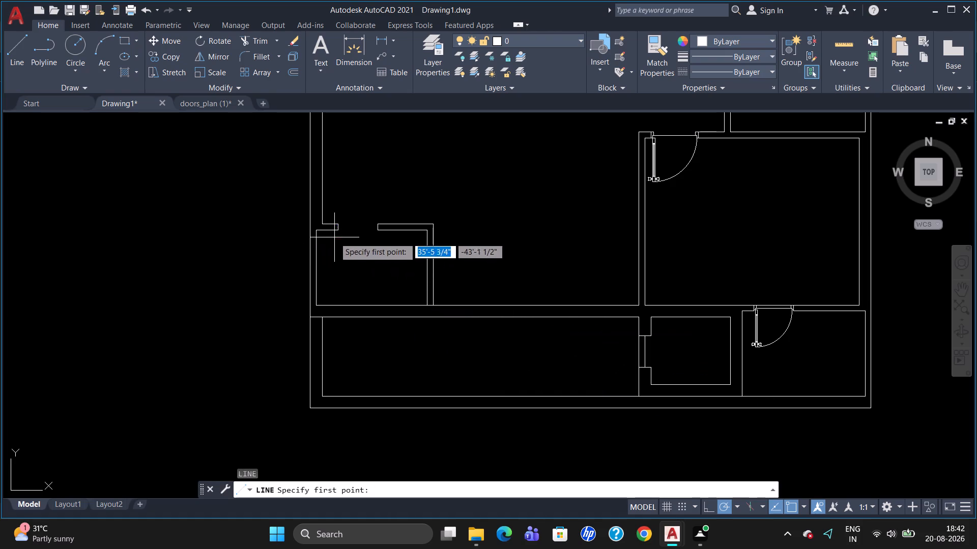
pyautogui.scroll(2, 332, 233)
pyautogui.click(349, 212)
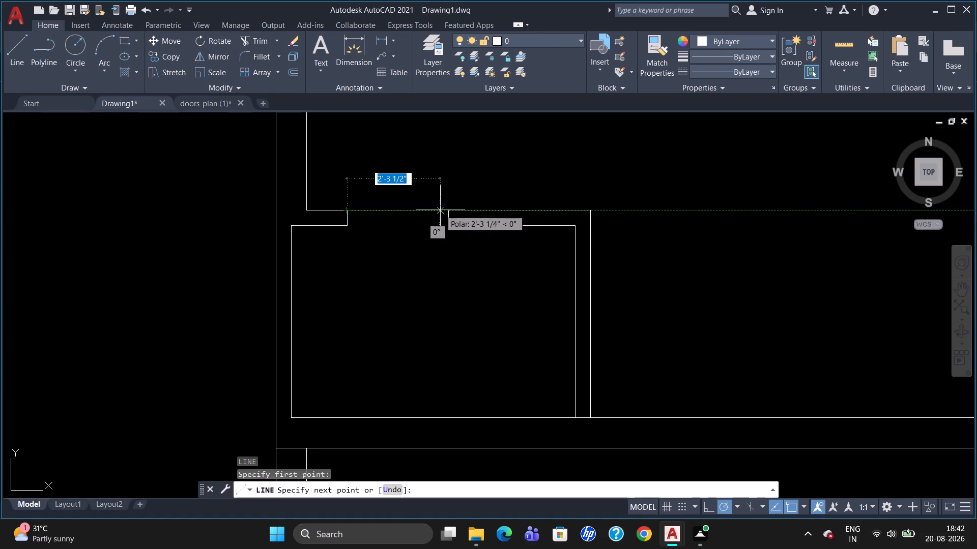
pyautogui.click(449, 208)
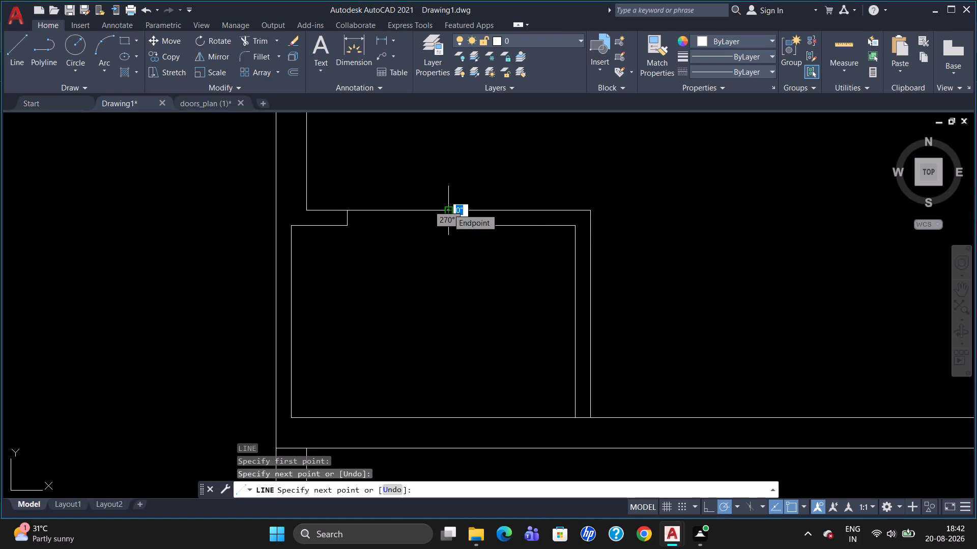
pyautogui.press('Escape')
pyautogui.scroll(-2, 563, 149)
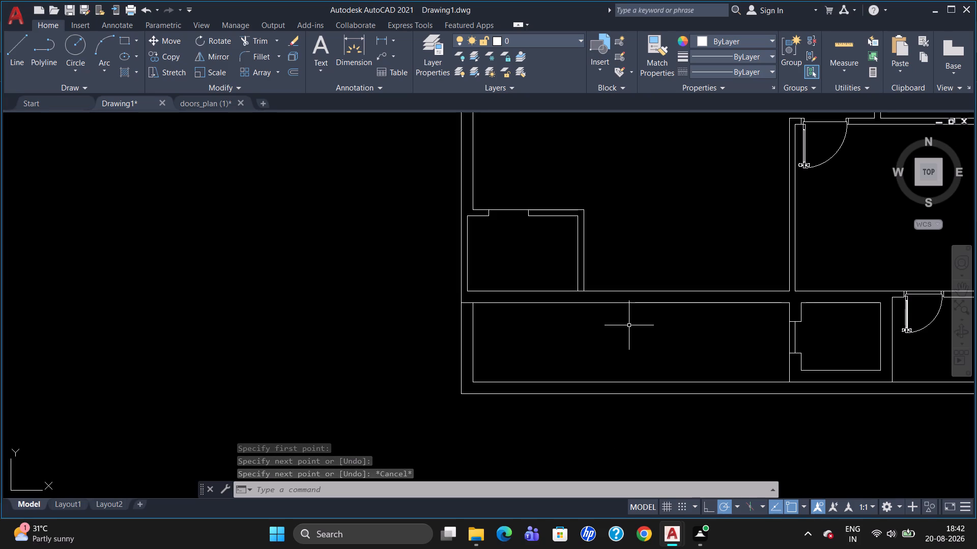
# Trim the horizontal wall line between the two faces of the small room's east wall at its south end.
pyautogui.write('tr')
pyautogui.press('Return')
pyautogui.press('Return')
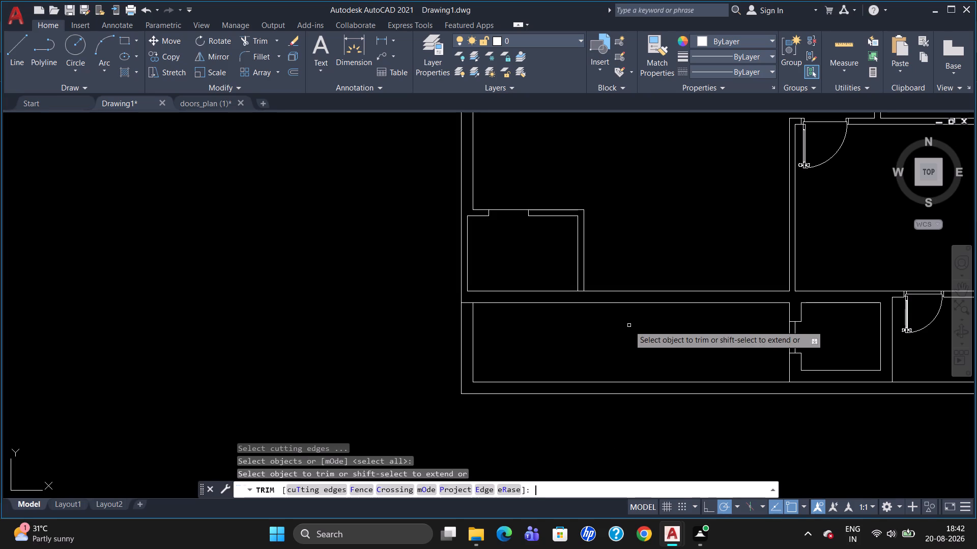
pyautogui.click(581, 291)
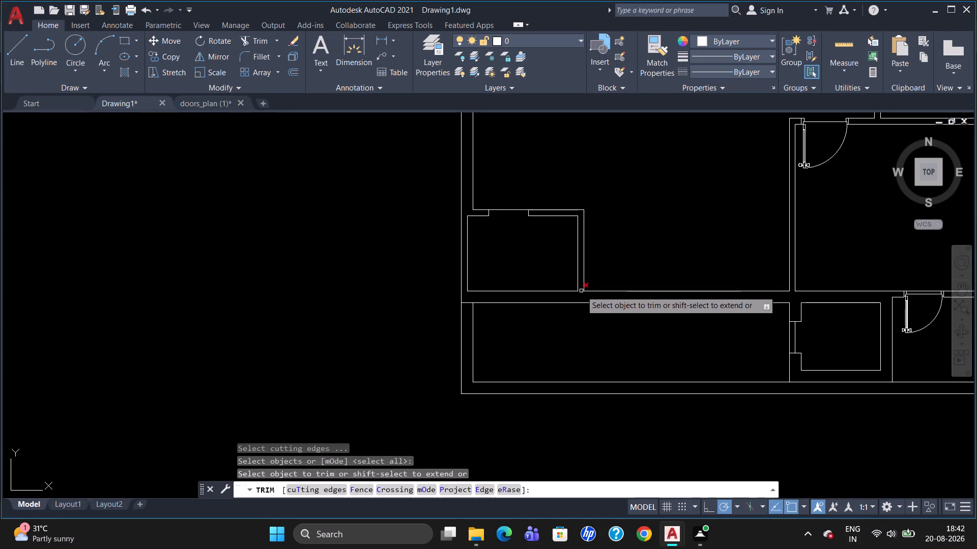
pyautogui.scroll(-2, 664, 320)
pyautogui.scroll(1, 769, 259)
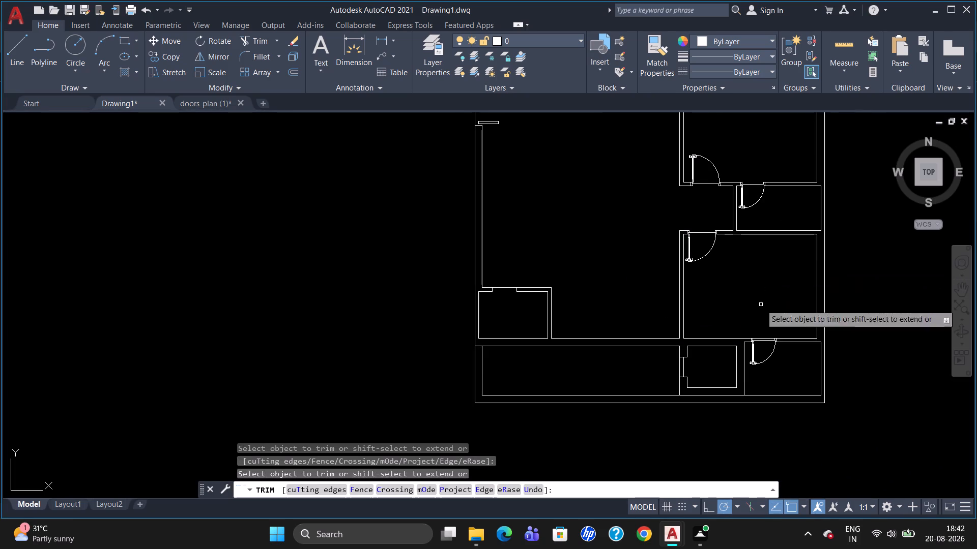
pyautogui.press('Escape')
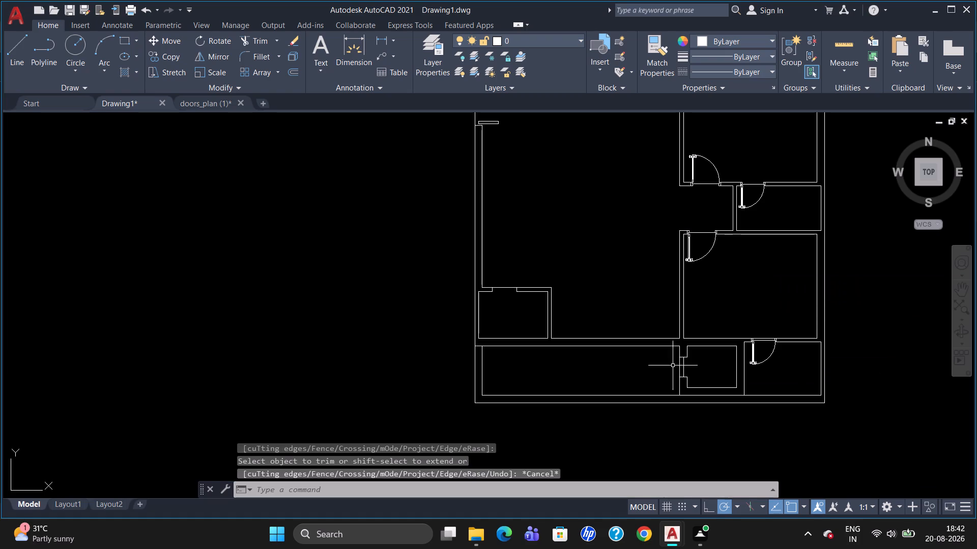
# Draw a short vertical line from the east wall's outer face south across the hall's bottom wall.
pyautogui.press('l')
pyautogui.press('Return')
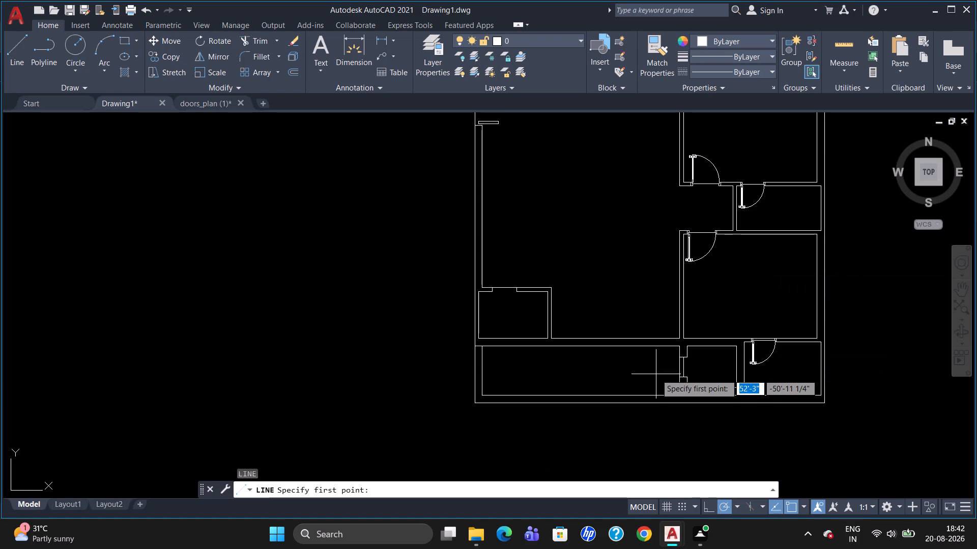
pyautogui.scroll(1, 560, 341)
pyautogui.click(549, 341)
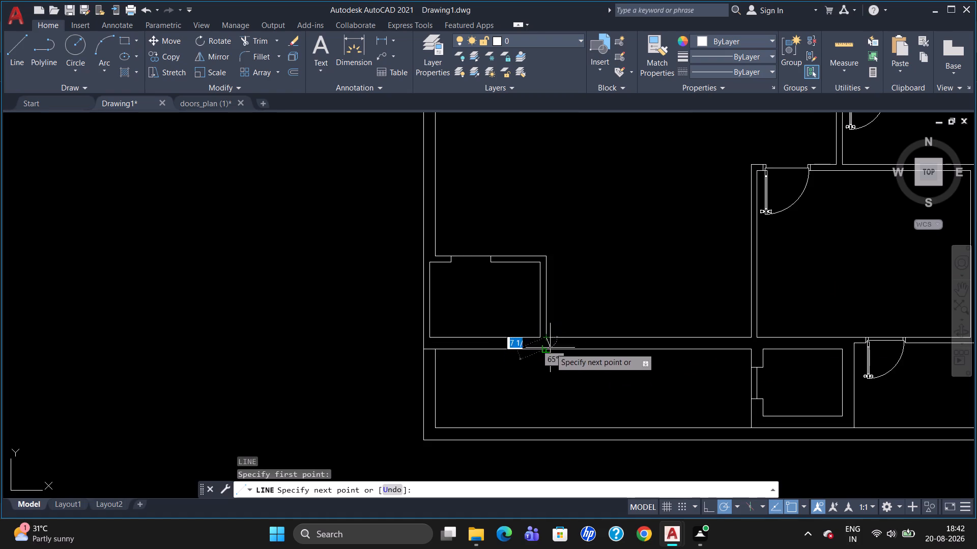
pyautogui.click(547, 352)
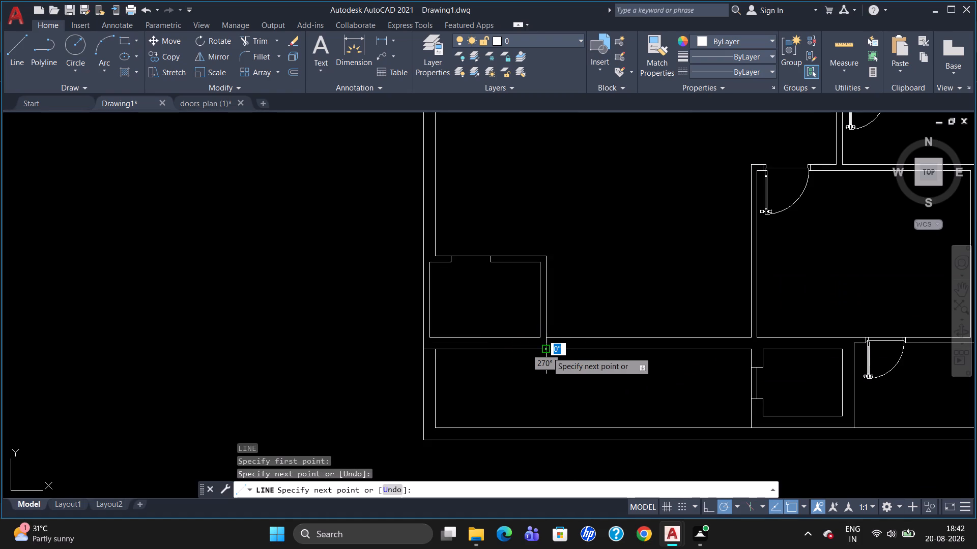
pyautogui.press('Escape')
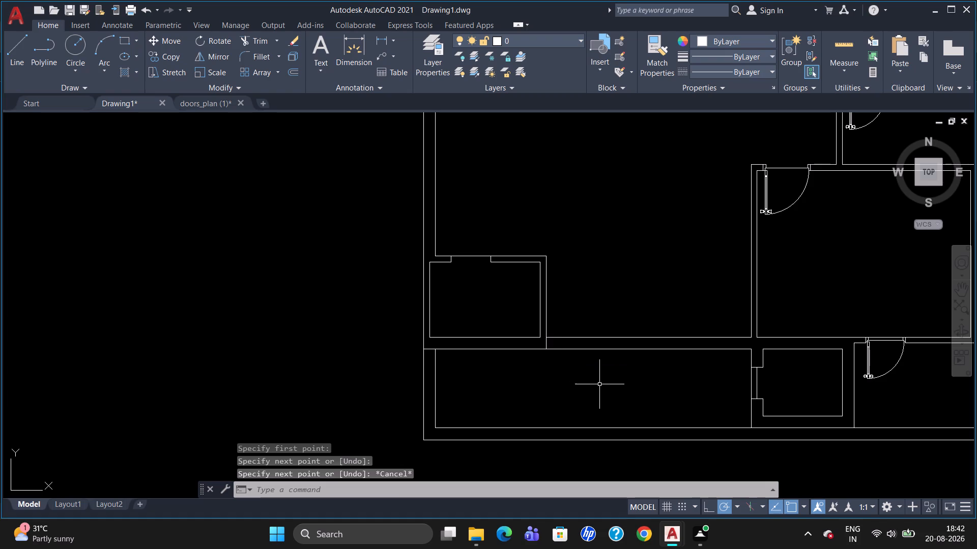
# Draw a line 10" east along the hall's bottom wall from the small room's outer corner, turning south across the 9" wall.
pyautogui.press('l')
pyautogui.press('Return')
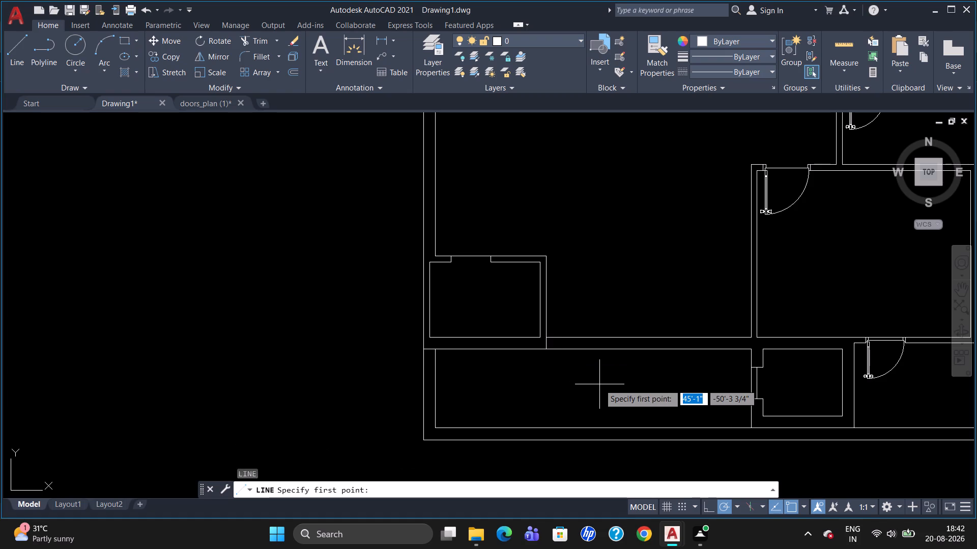
pyautogui.click(547, 335)
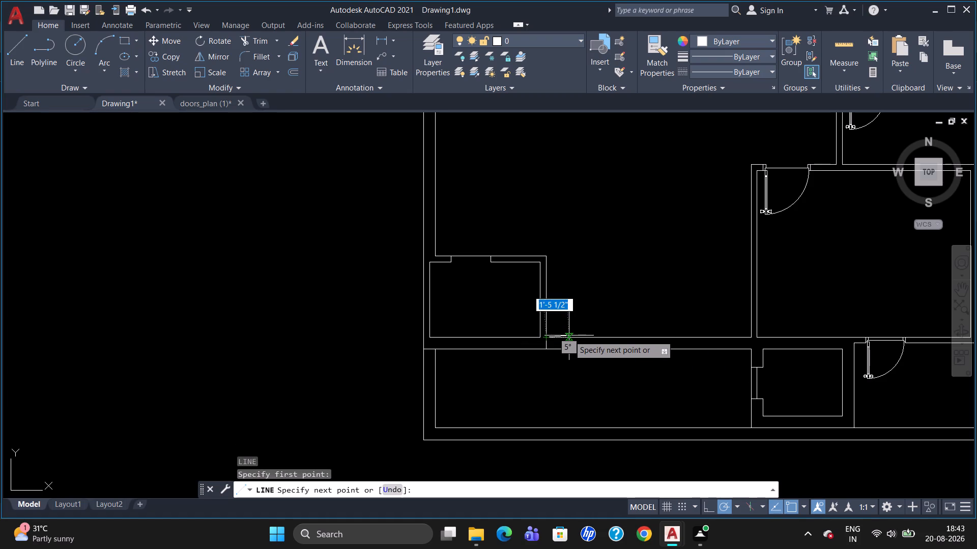
pyautogui.scroll(3, 568, 339)
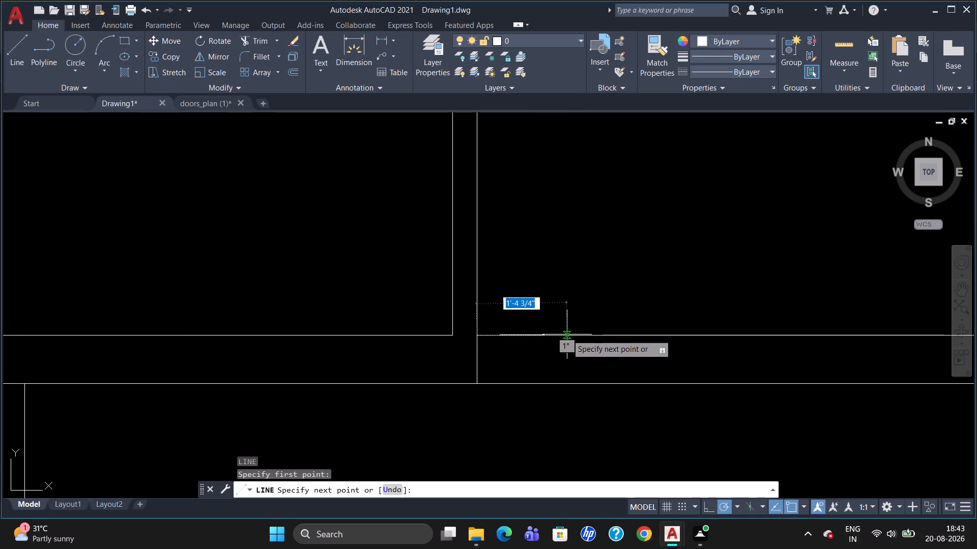
pyautogui.write('tk')
pyautogui.press('Return')
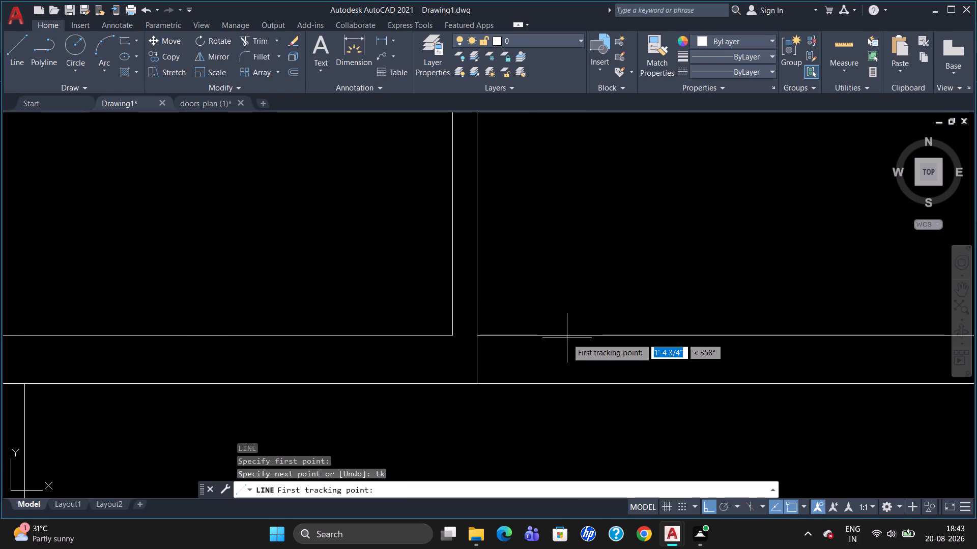
pyautogui.click(473, 341)
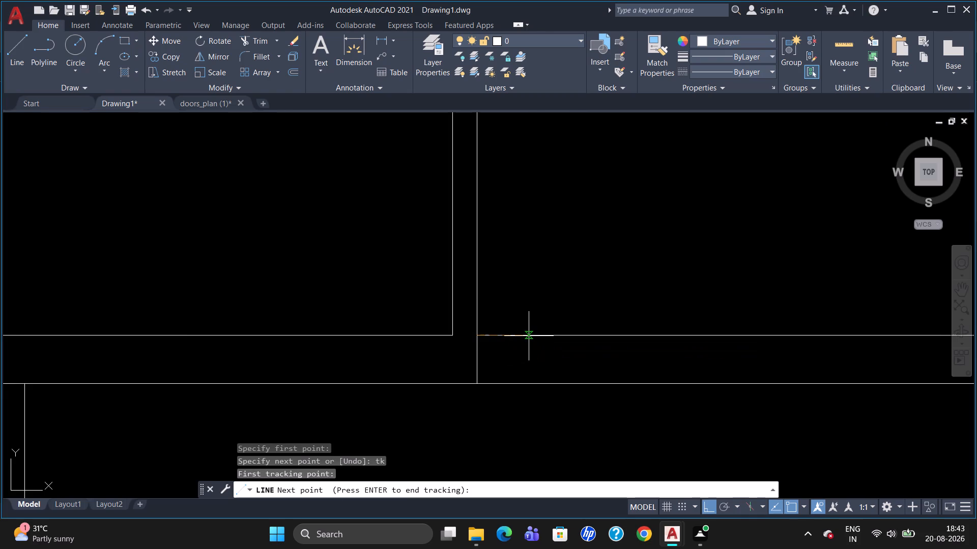
pyautogui.write('10"')
pyautogui.press('Return')
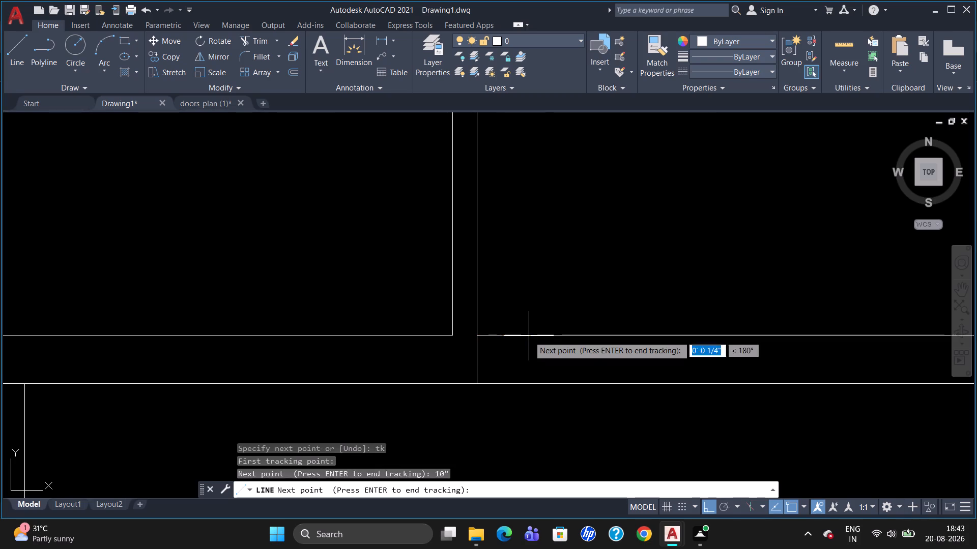
pyautogui.press('Return')
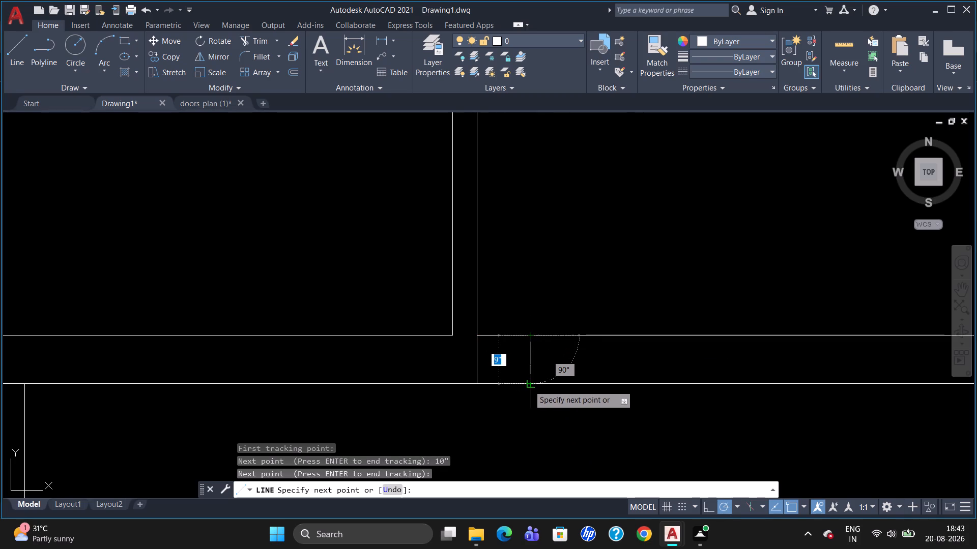
pyautogui.click(531, 384)
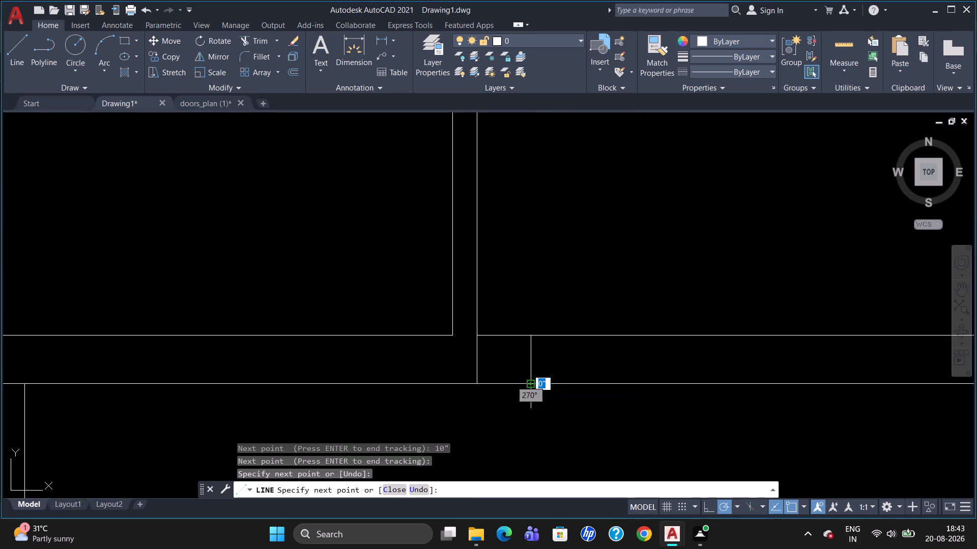
pyautogui.press('Escape')
pyautogui.press('Escape')
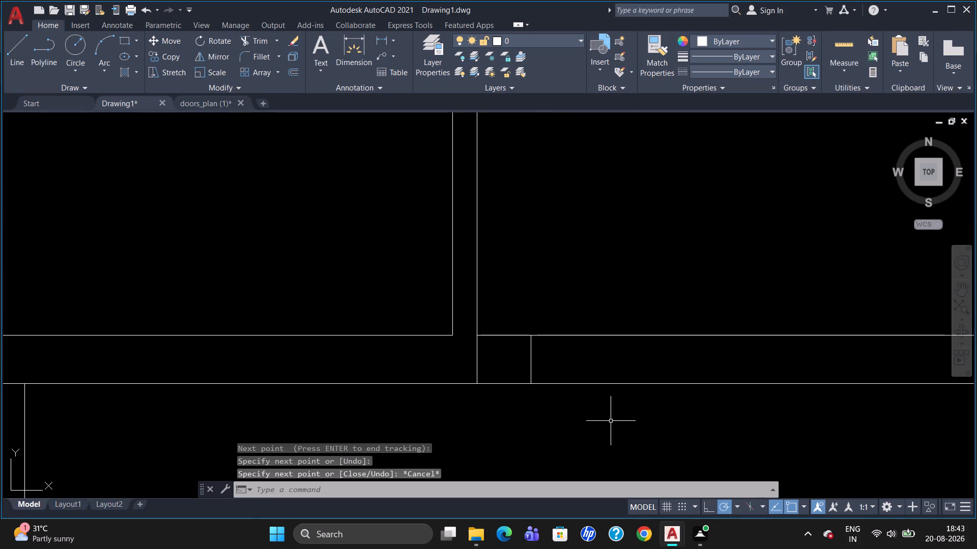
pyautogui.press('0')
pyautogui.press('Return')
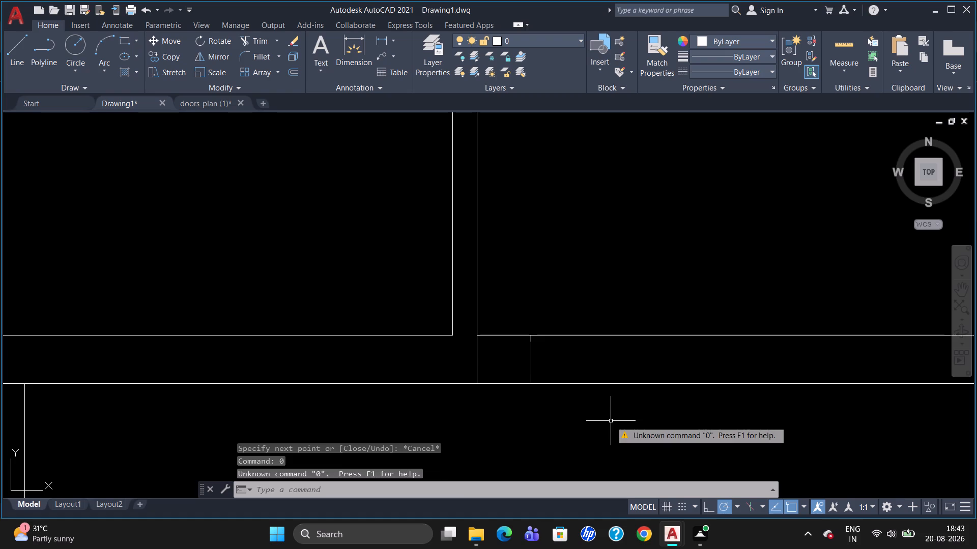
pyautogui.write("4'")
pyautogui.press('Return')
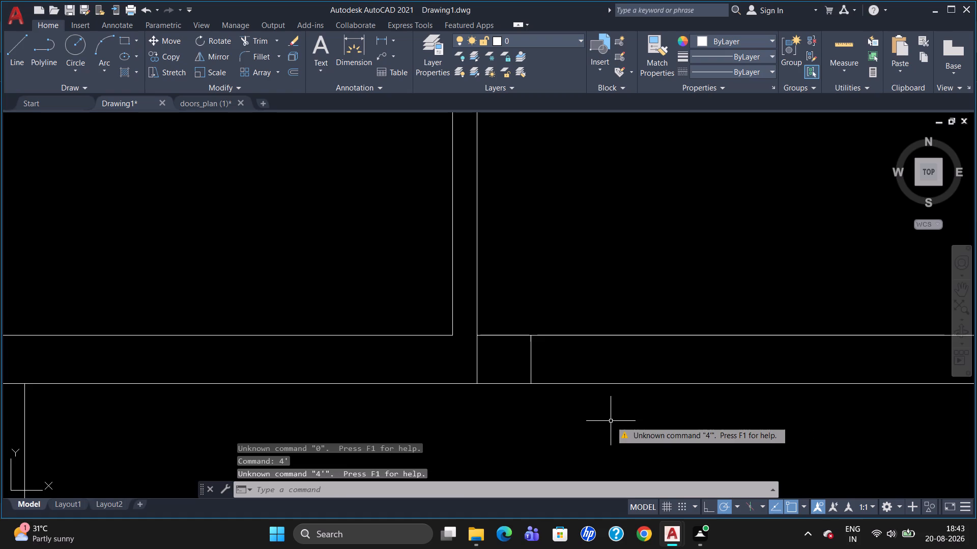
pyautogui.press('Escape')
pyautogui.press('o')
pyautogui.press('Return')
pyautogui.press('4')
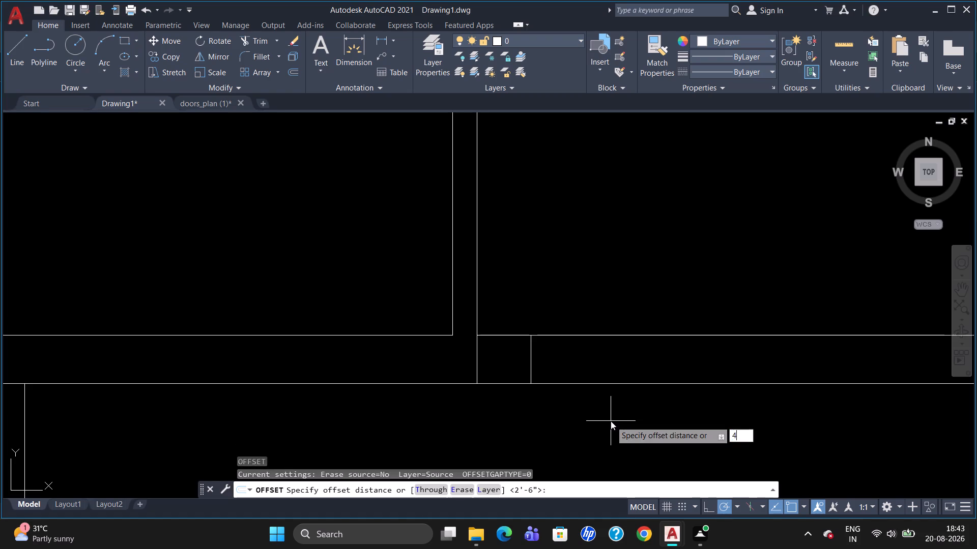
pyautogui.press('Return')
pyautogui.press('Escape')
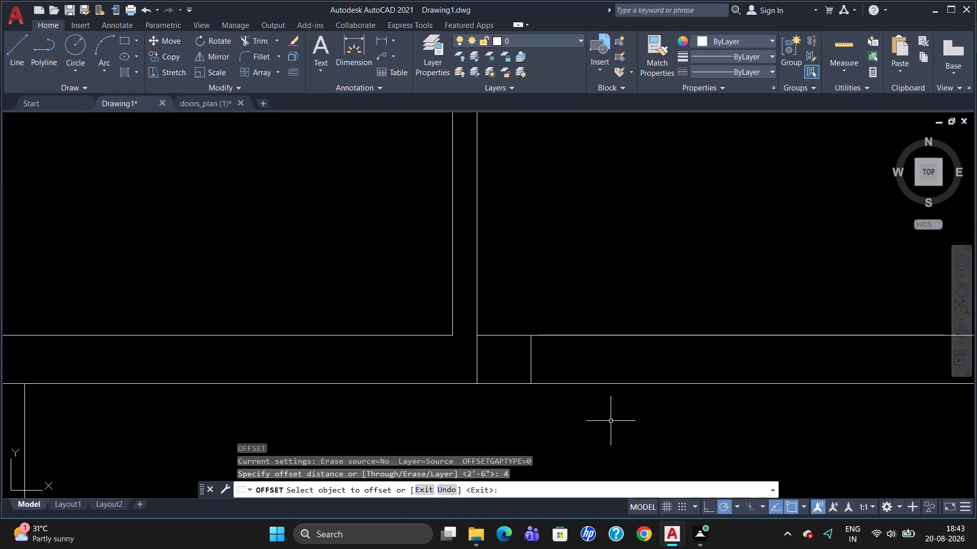
# Offset the short jamb line in the hall's bottom wall 4' to the east to mark the opening's other jamb.
pyautogui.press('o')
pyautogui.press('Return')
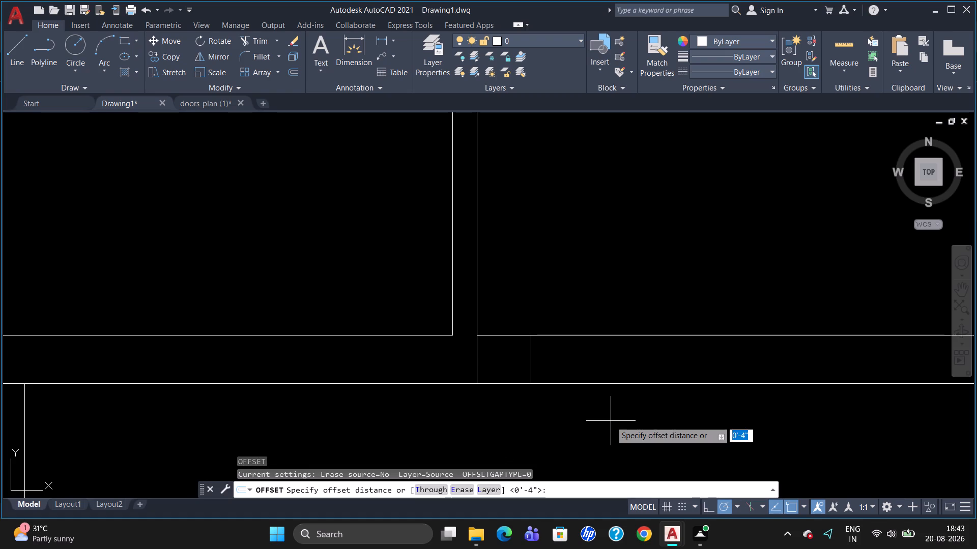
pyautogui.write("4'")
pyautogui.press('Return')
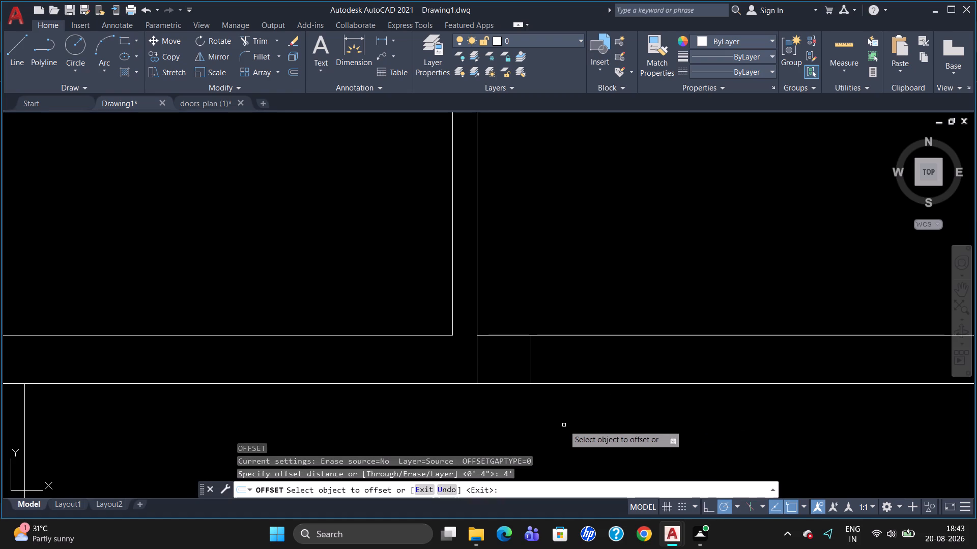
pyautogui.click(530, 358)
pyautogui.click(643, 367)
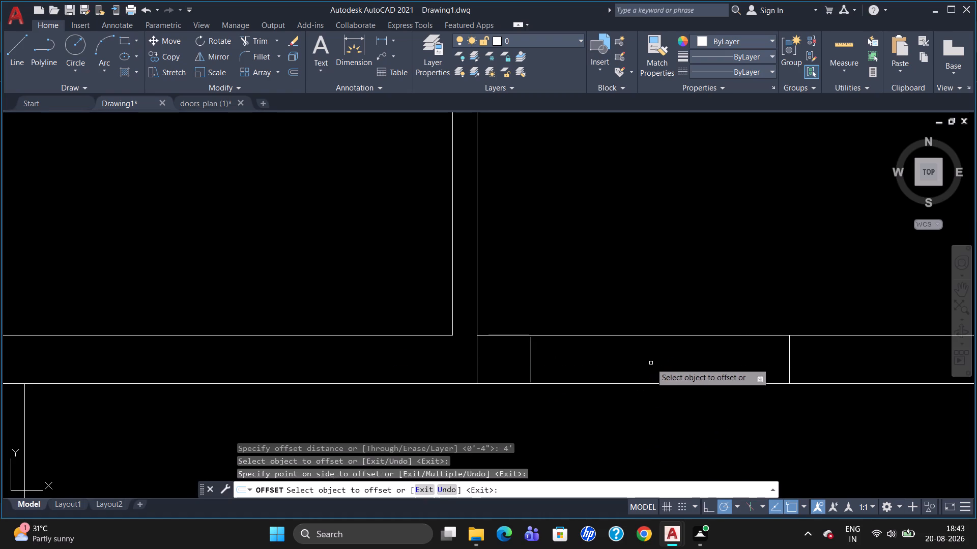
pyautogui.scroll(-2, 665, 369)
pyautogui.press('Escape')
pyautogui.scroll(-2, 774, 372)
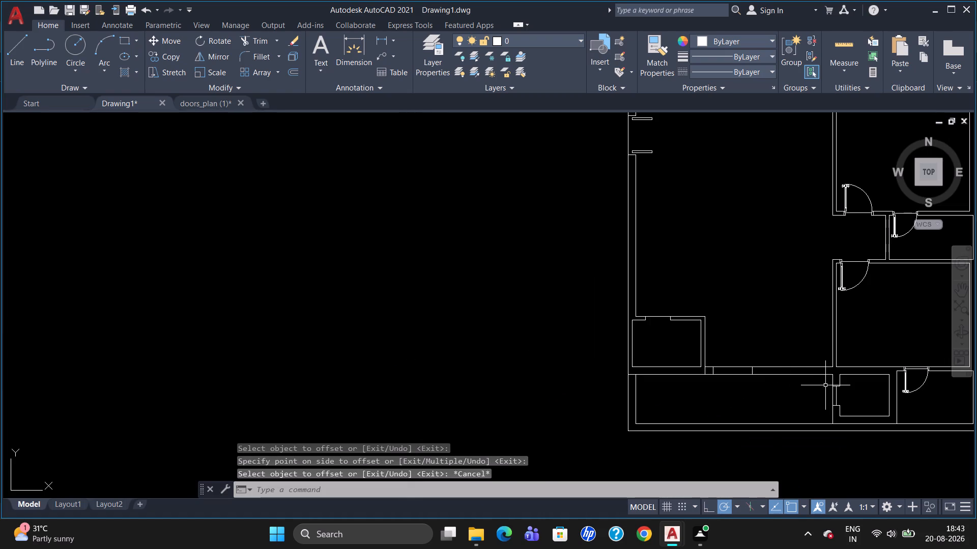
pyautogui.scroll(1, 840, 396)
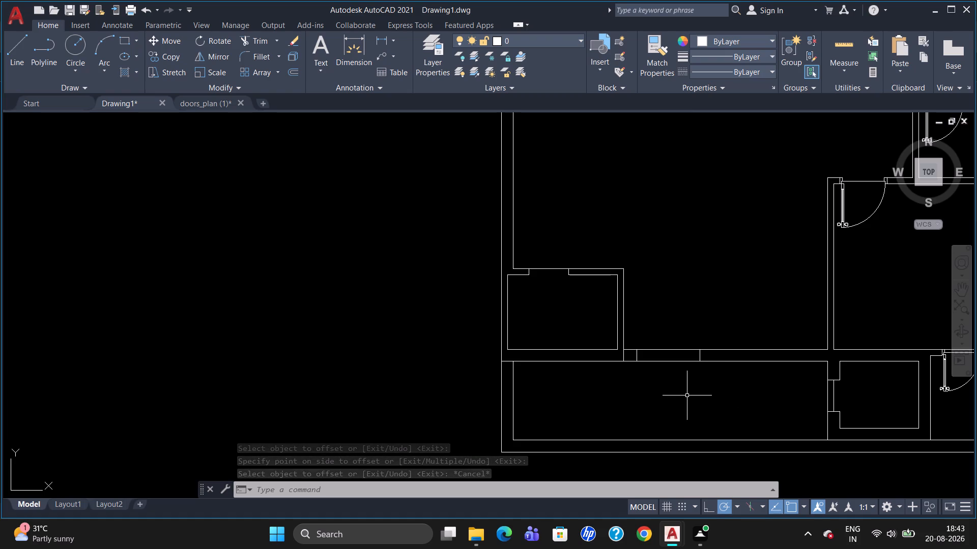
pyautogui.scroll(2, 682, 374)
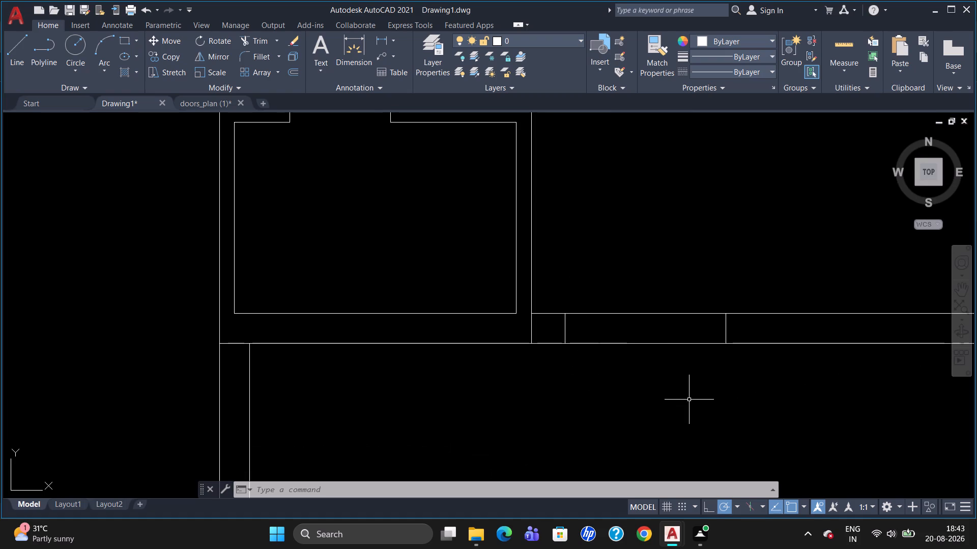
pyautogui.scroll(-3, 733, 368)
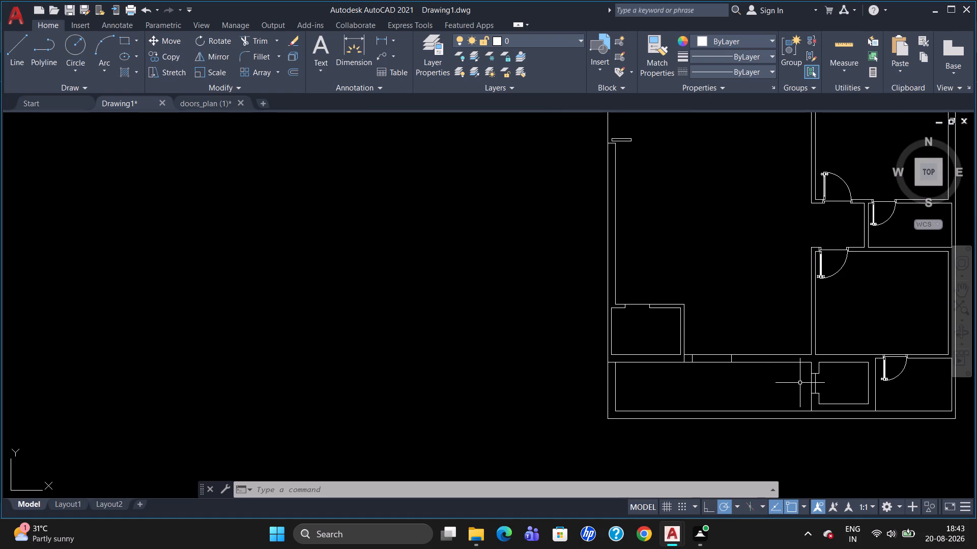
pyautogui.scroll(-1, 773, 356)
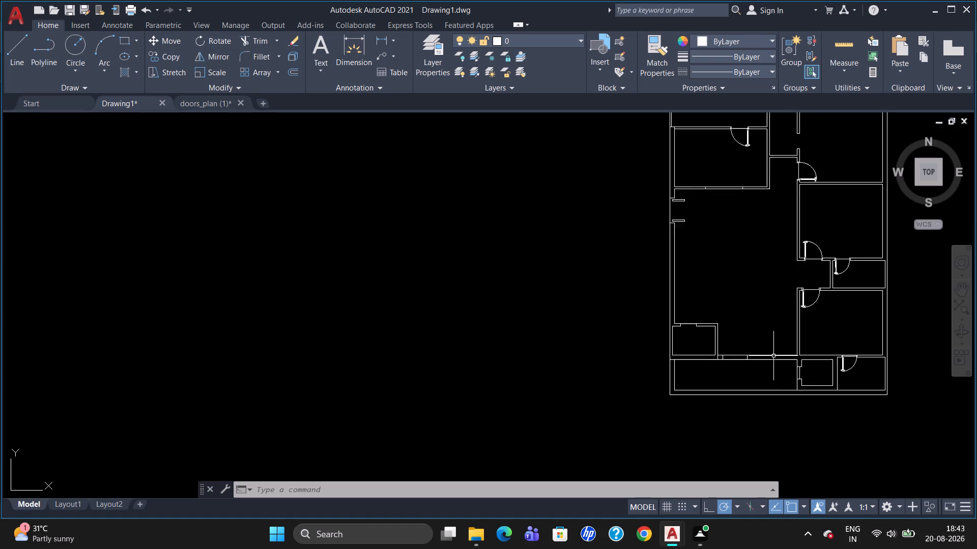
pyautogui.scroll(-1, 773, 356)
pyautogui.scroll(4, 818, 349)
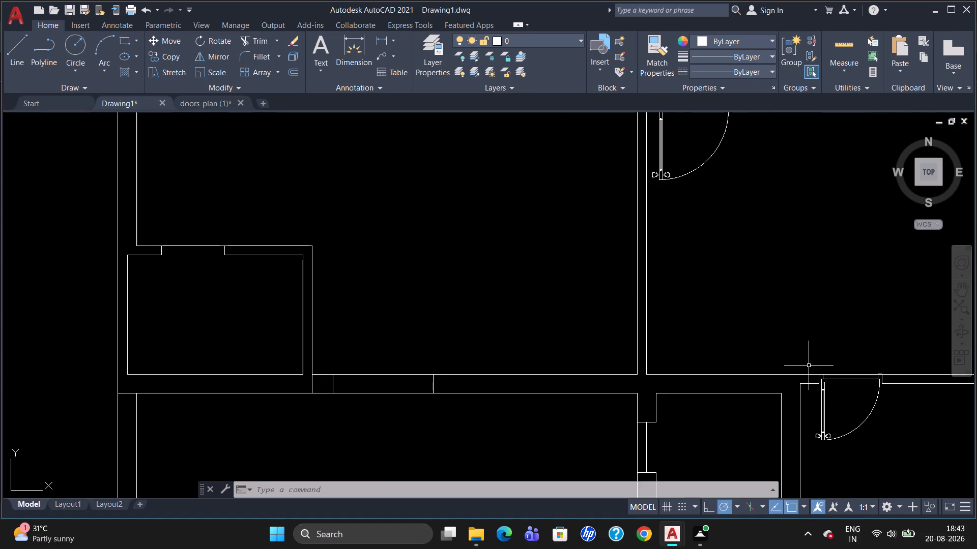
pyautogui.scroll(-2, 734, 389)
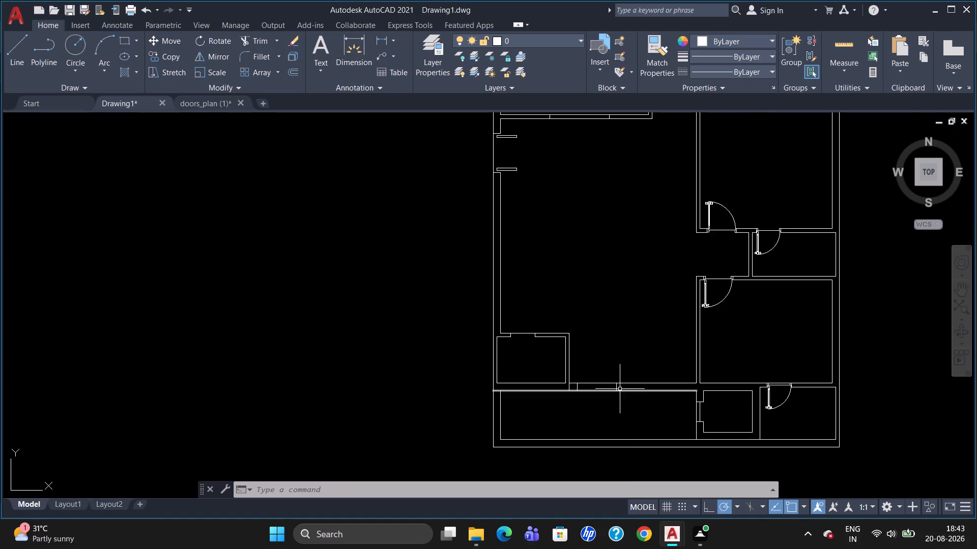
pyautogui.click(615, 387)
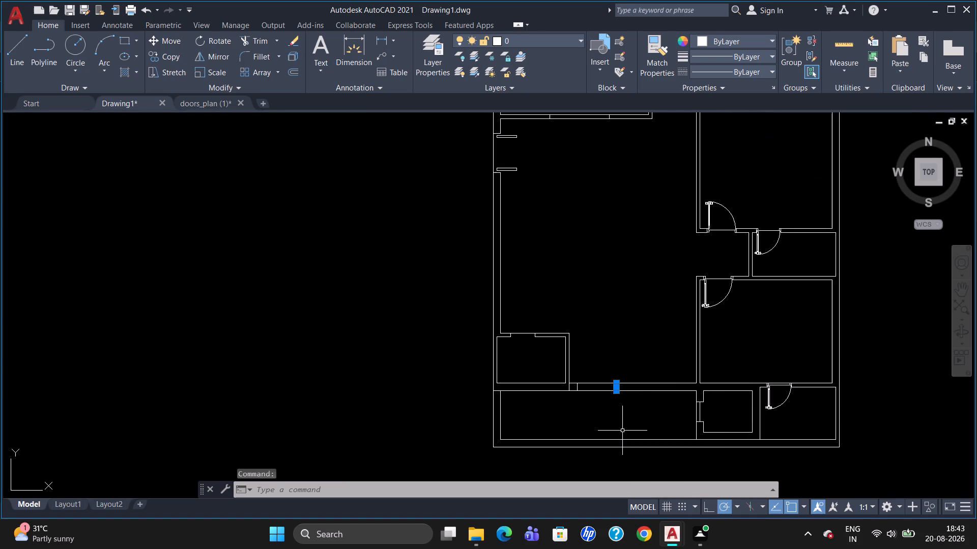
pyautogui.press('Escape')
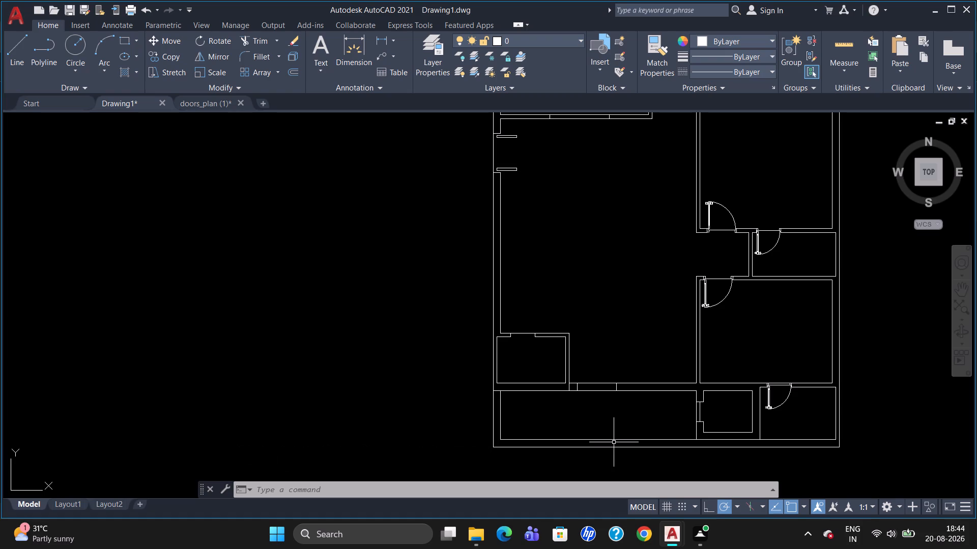
# Offset the opening's west jamb line 2' east to mark the middle of the 4' opening.
pyautogui.scroll(3, 618, 365)
pyautogui.scroll(-2, 625, 353)
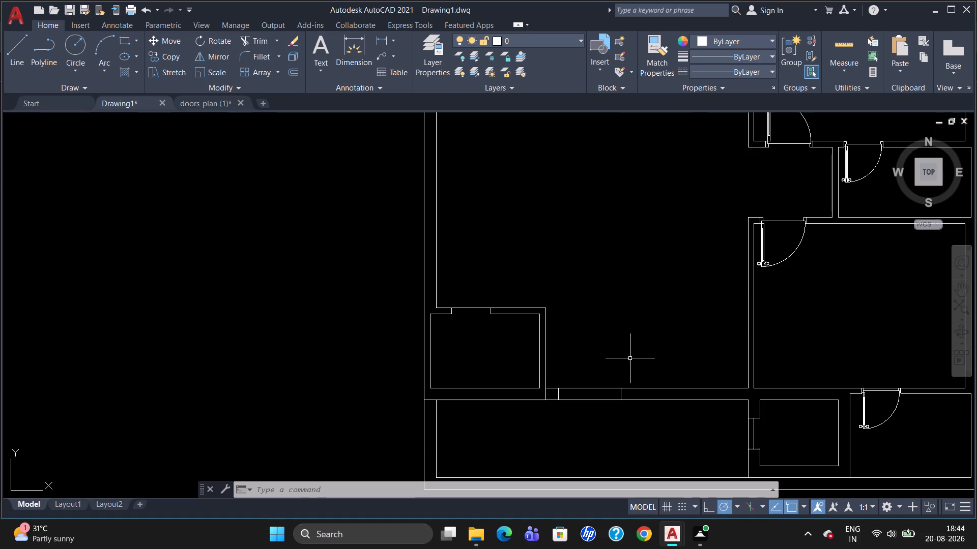
pyautogui.scroll(1, 603, 436)
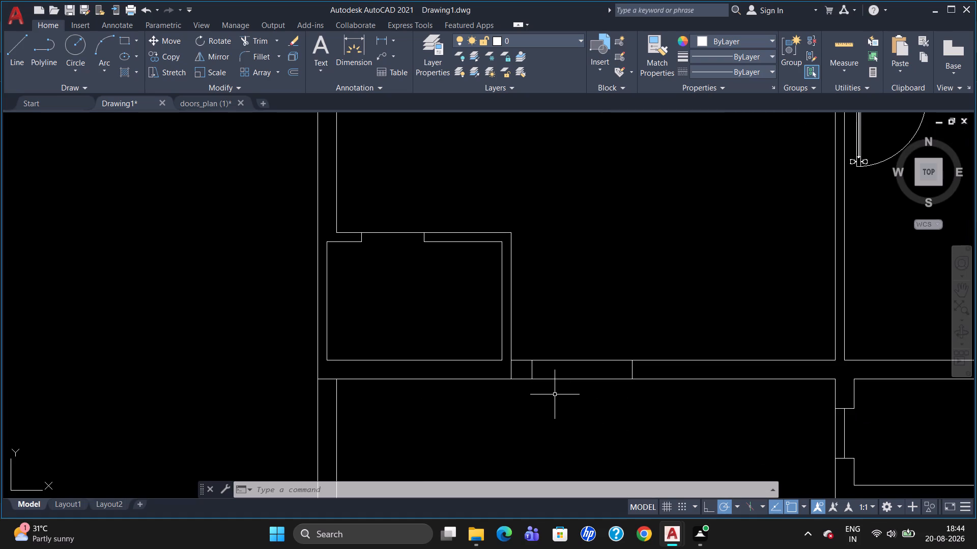
pyautogui.press('o')
pyautogui.press('Return')
pyautogui.write("2'")
pyautogui.press('Return')
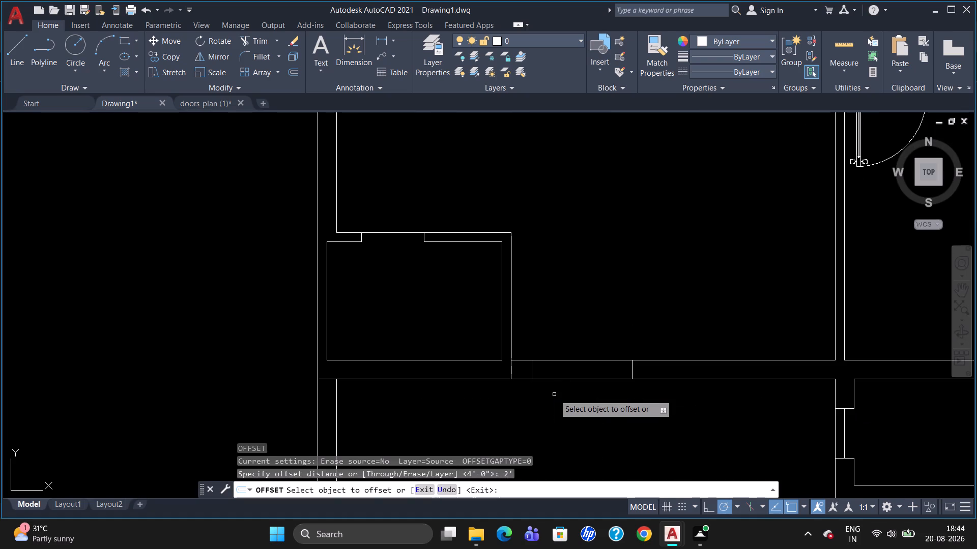
pyautogui.click(531, 368)
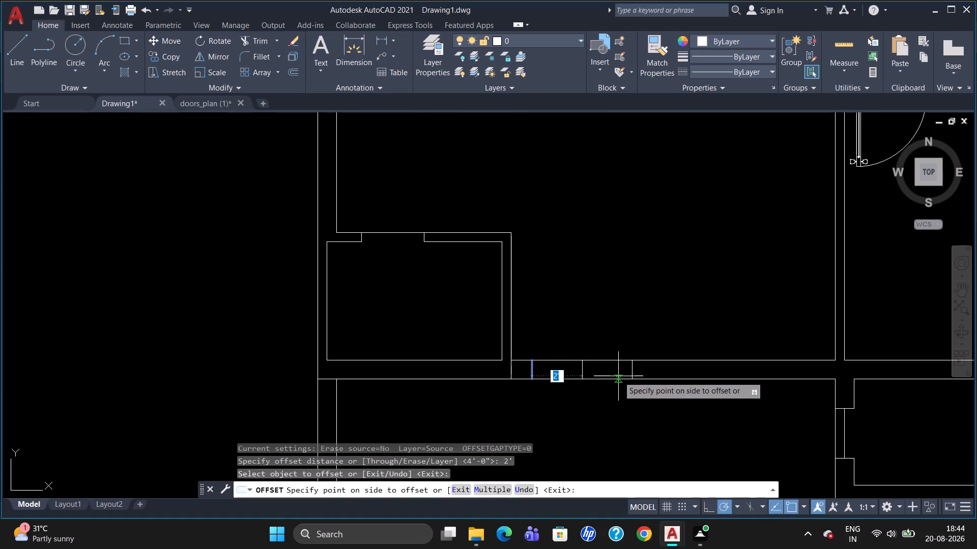
pyautogui.click(618, 376)
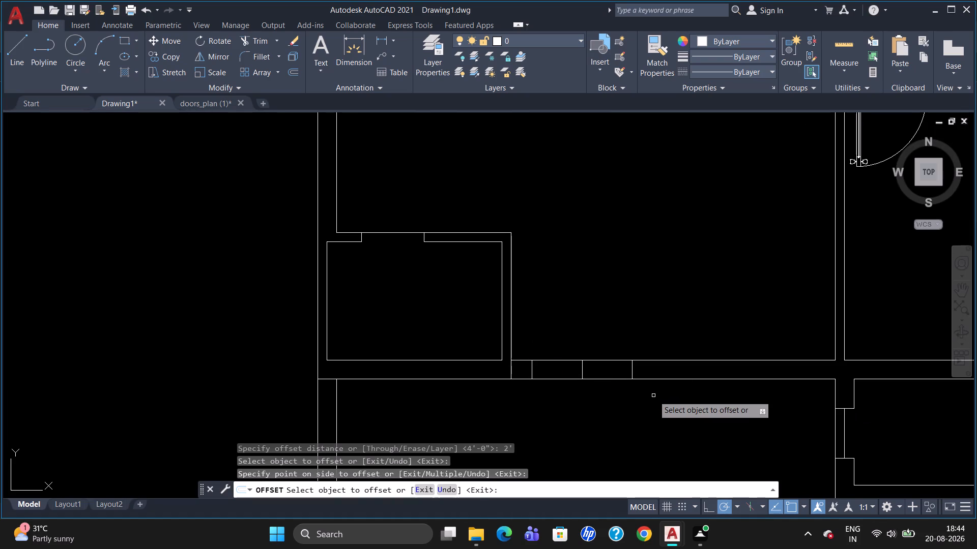
pyautogui.press('Escape')
# Trim both faces of the hall's bottom wall between the two jamb lines, keeping the middle line, to open the 4' gap.
pyautogui.write('tr')
pyautogui.press('Return')
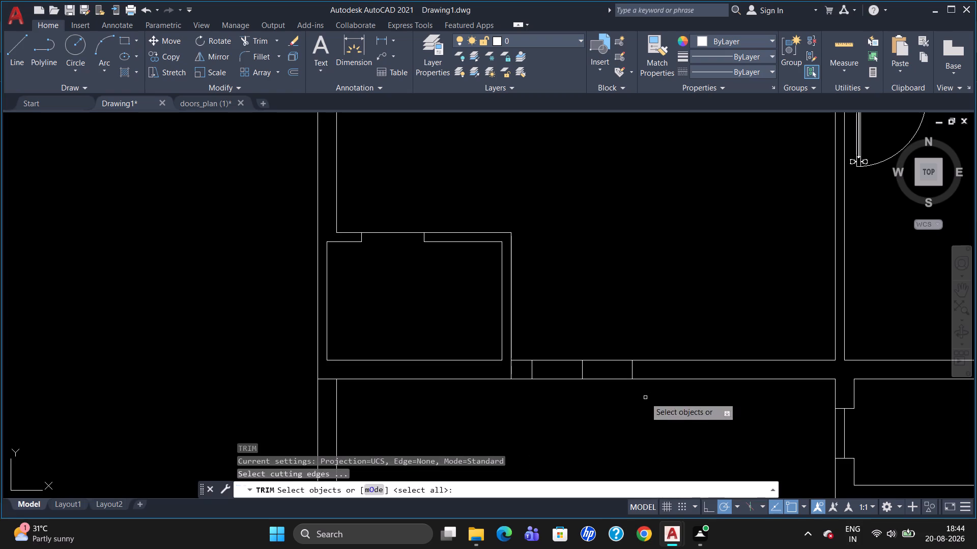
pyautogui.press('Return')
pyautogui.click(554, 380)
pyautogui.click(556, 360)
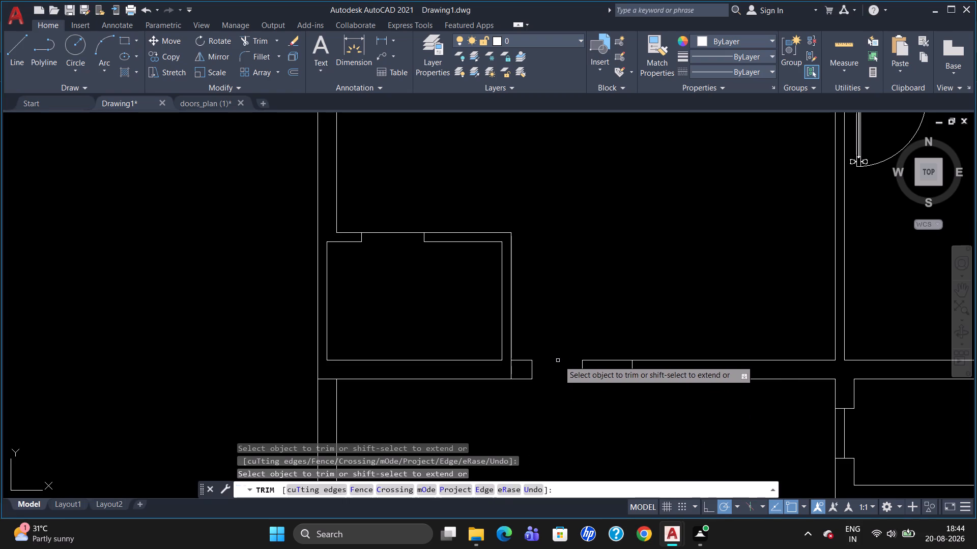
pyautogui.click(591, 361)
pyautogui.click(599, 378)
pyautogui.press('Escape')
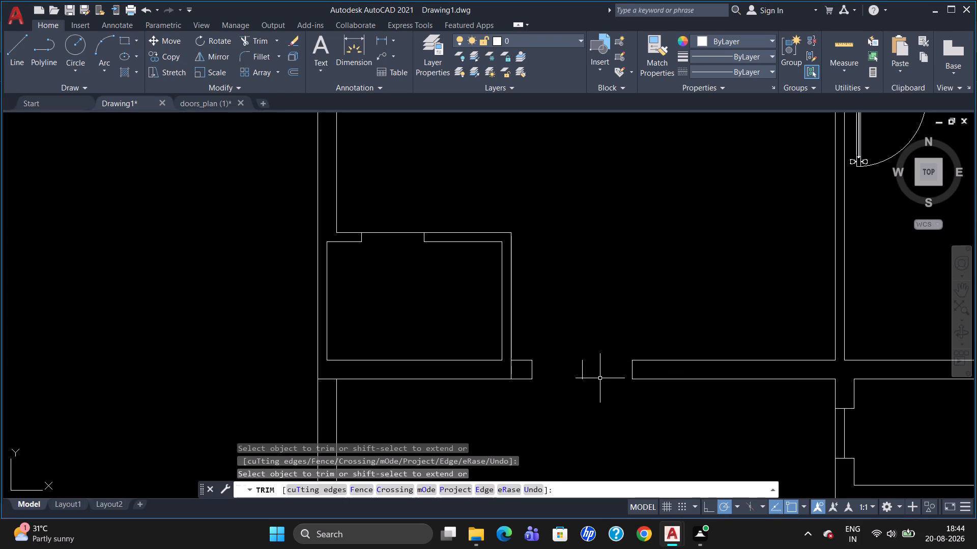
# Copy the door of the room north of the small passage into the hall, just above the new bottom-wall opening.
pyautogui.scroll(-2, 729, 308)
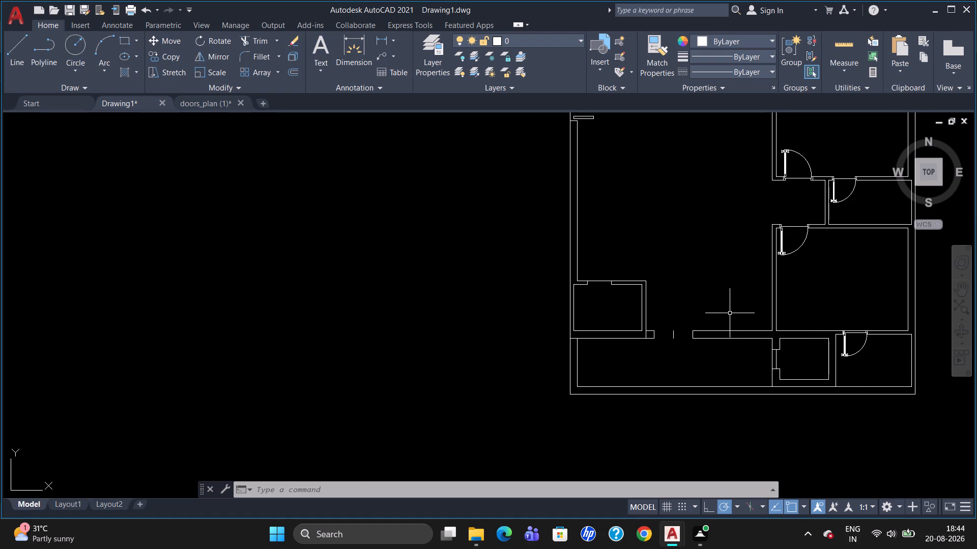
pyautogui.scroll(1, 846, 359)
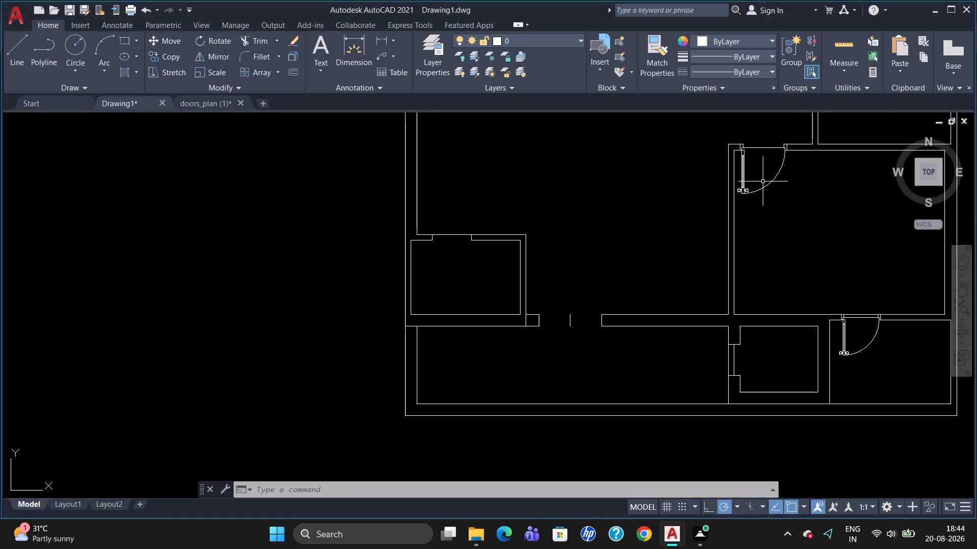
pyautogui.scroll(-2, 765, 188)
pyautogui.click(760, 136)
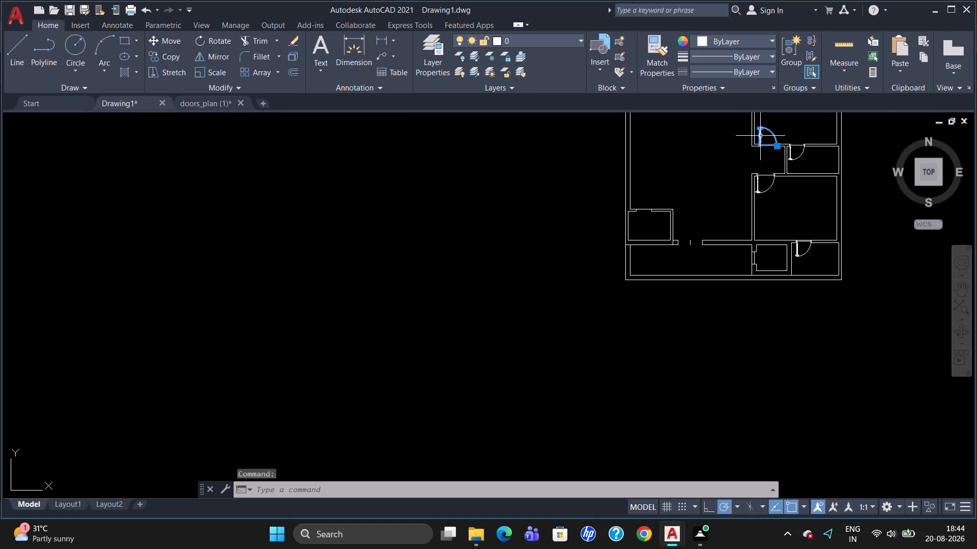
pyautogui.press('c')
pyautogui.press('o')
pyautogui.press('Return')
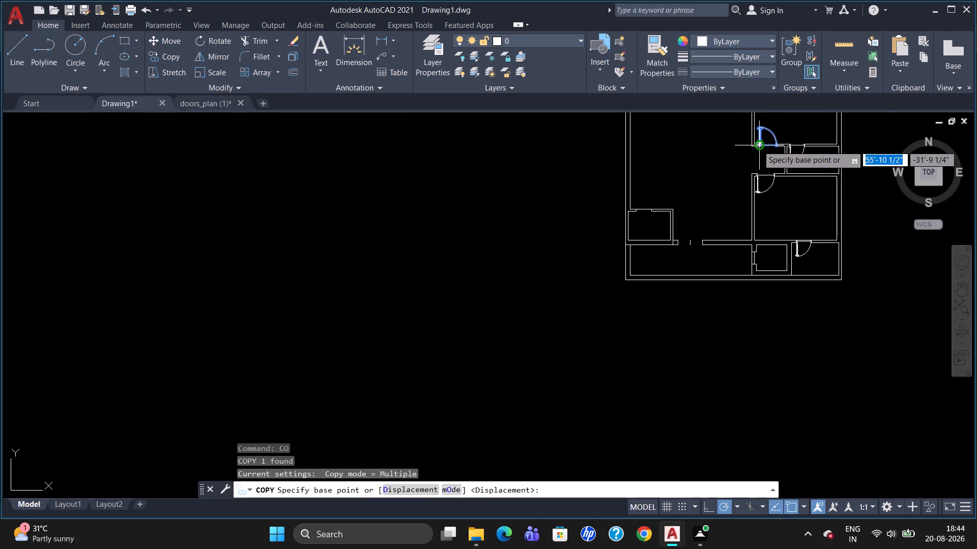
pyautogui.click(758, 145)
pyautogui.click(692, 225)
pyautogui.press('Escape')
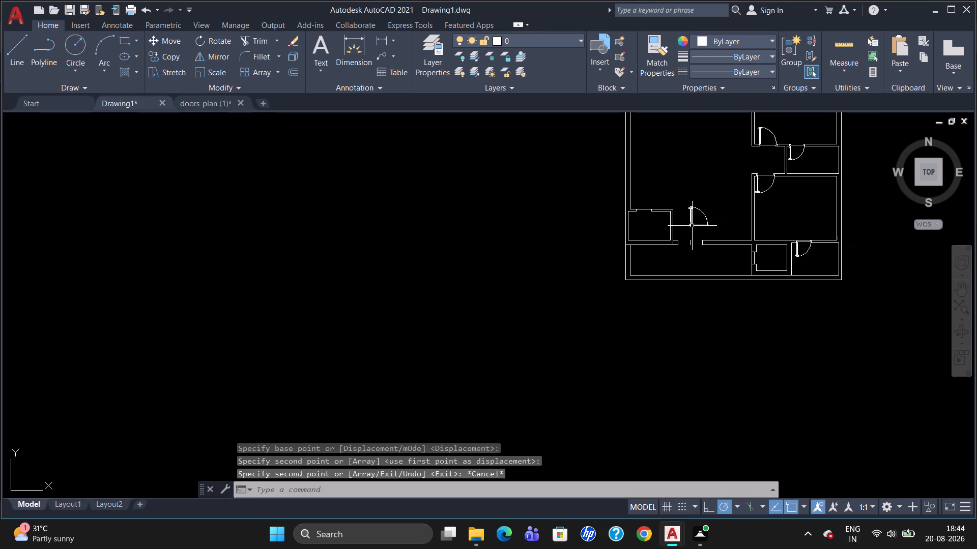
# Move the copied door so the south-west corner of its frame sits on the bottom end of the opening's west jamb.
pyautogui.scroll(3, 731, 192)
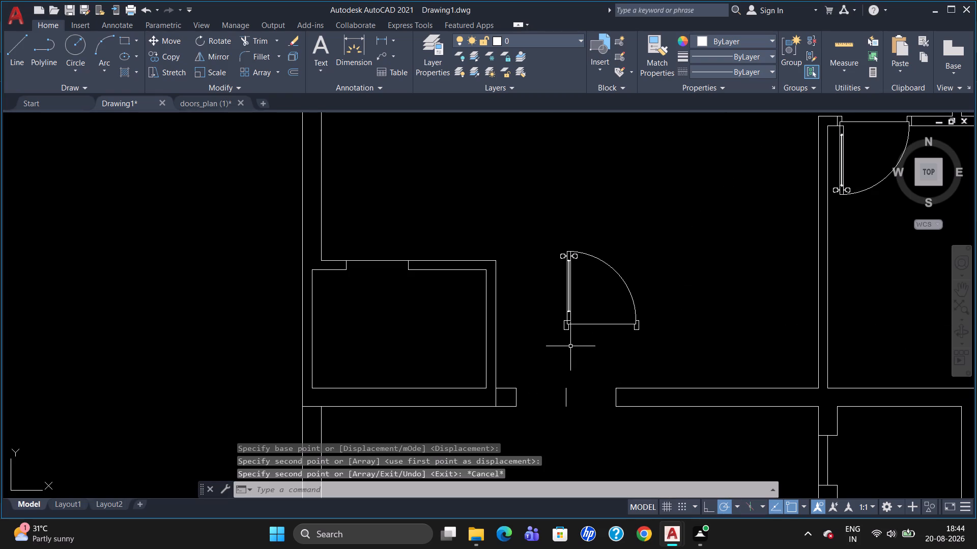
pyautogui.click(564, 331)
pyautogui.press('m')
pyautogui.press('Return')
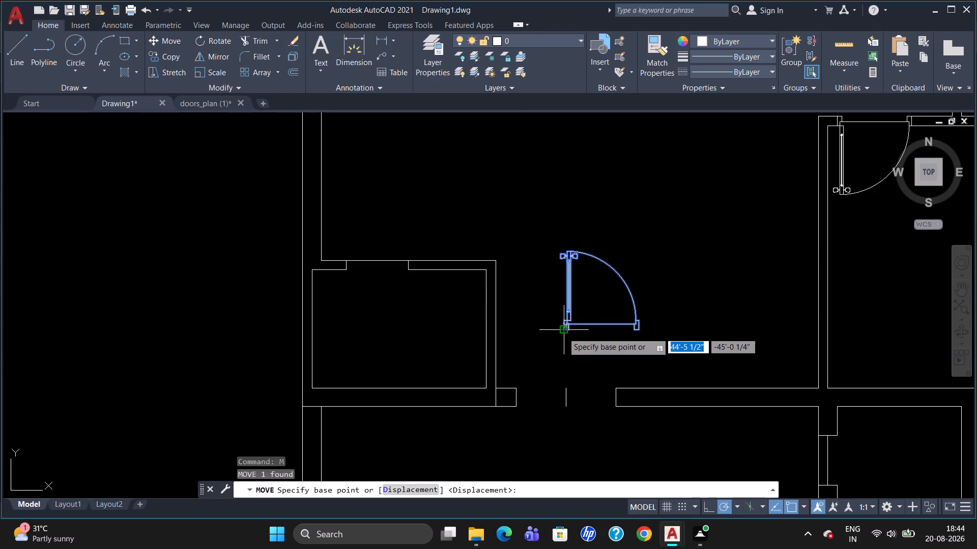
pyautogui.click(563, 333)
pyautogui.scroll(3, 511, 422)
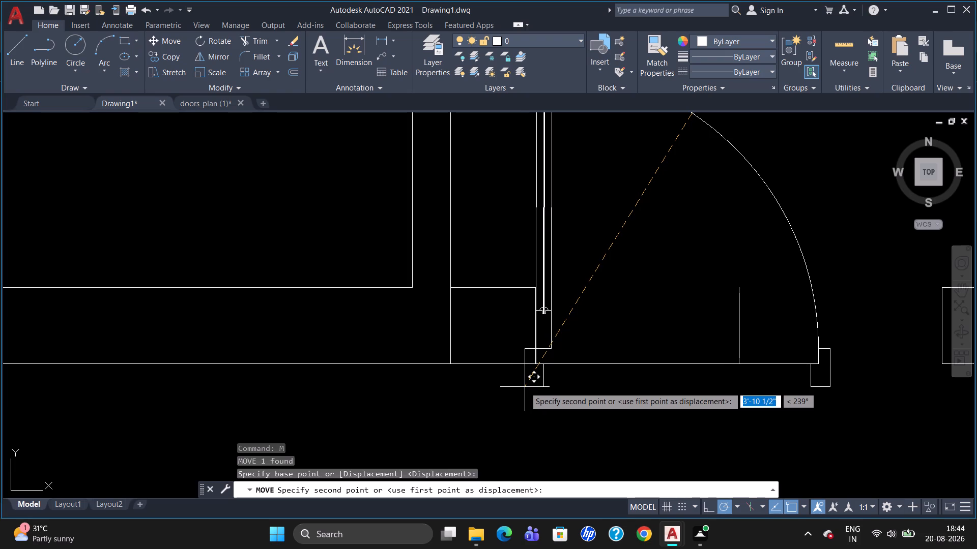
pyautogui.click(525, 387)
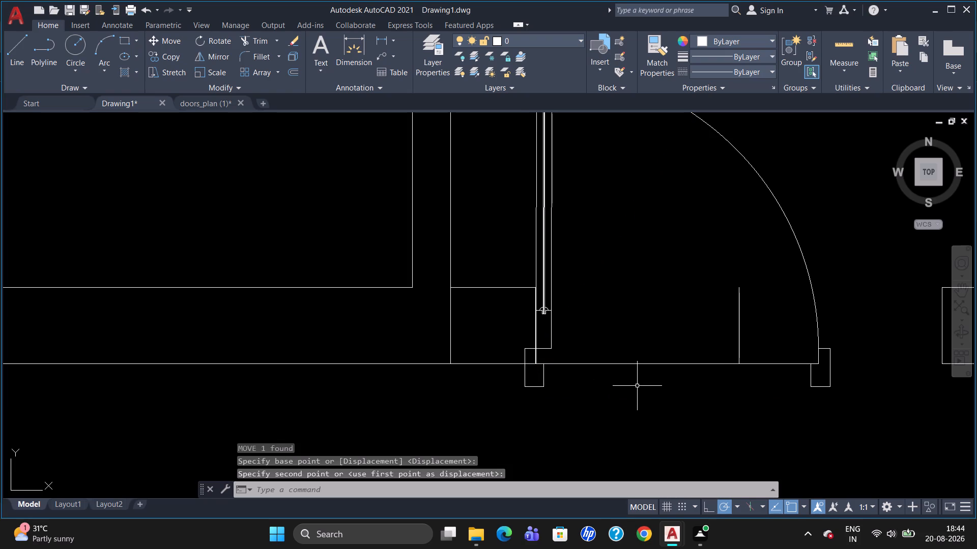
pyautogui.click(525, 387)
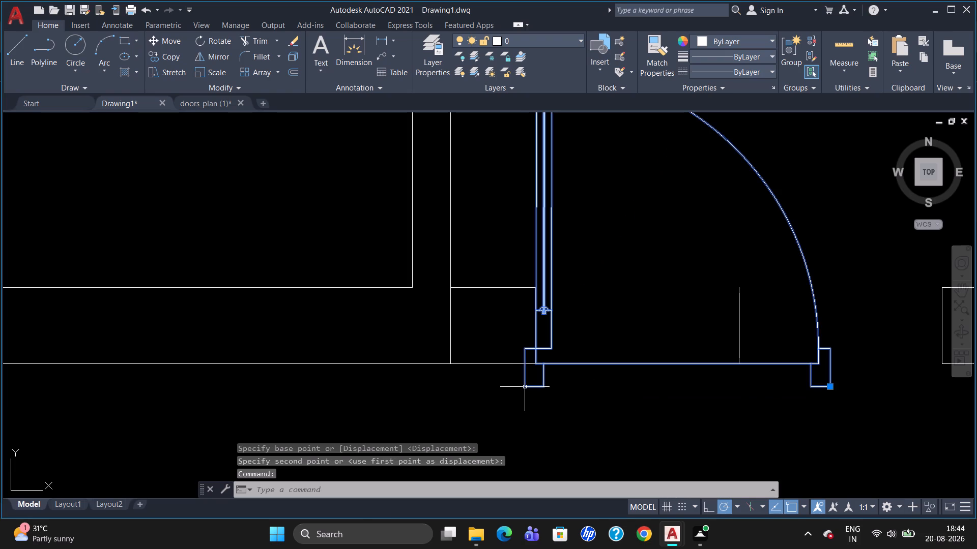
pyautogui.press('m')
pyautogui.press('Return')
pyautogui.click(524, 388)
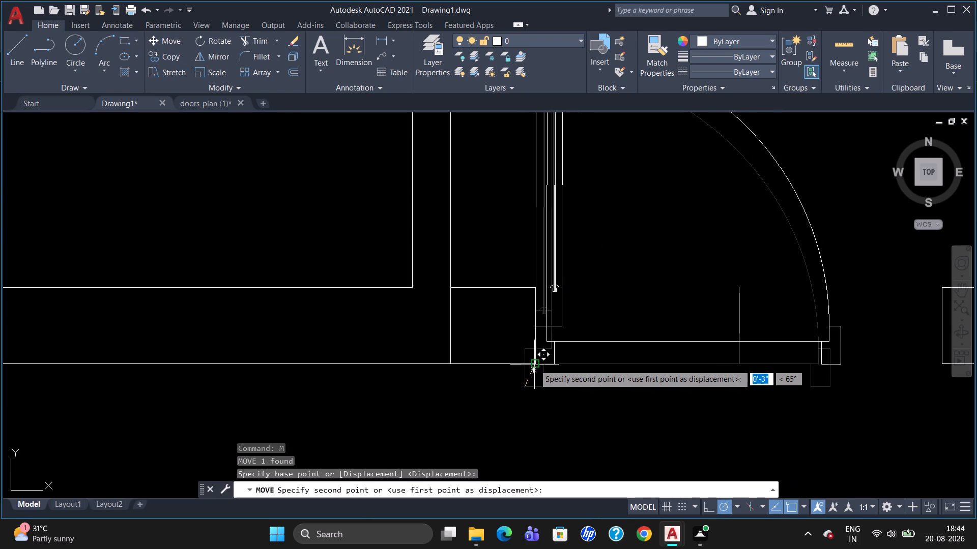
pyautogui.click(533, 365)
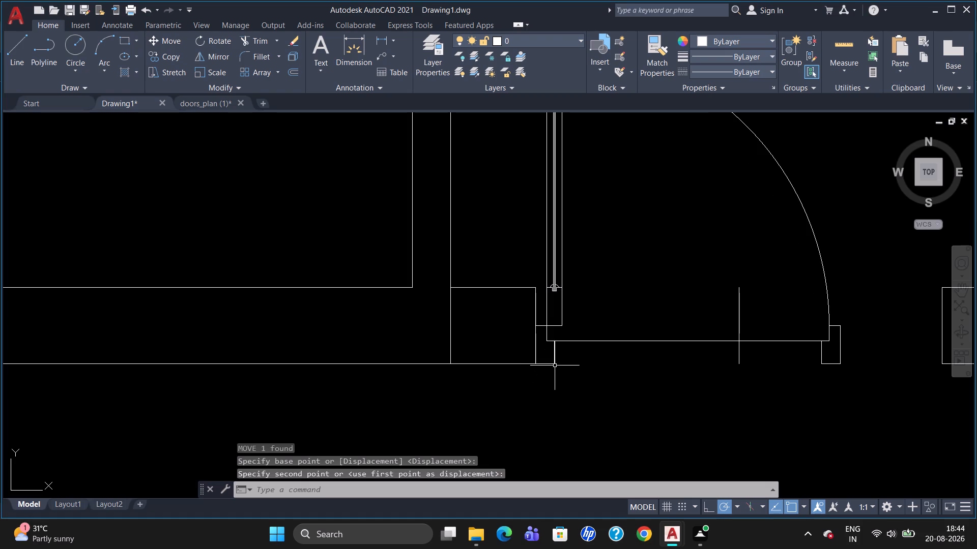
# Scale the door down about its south-west frame corner so it spans from the west jamb to the opening's middle line.
pyautogui.click(553, 364)
pyautogui.write('sc')
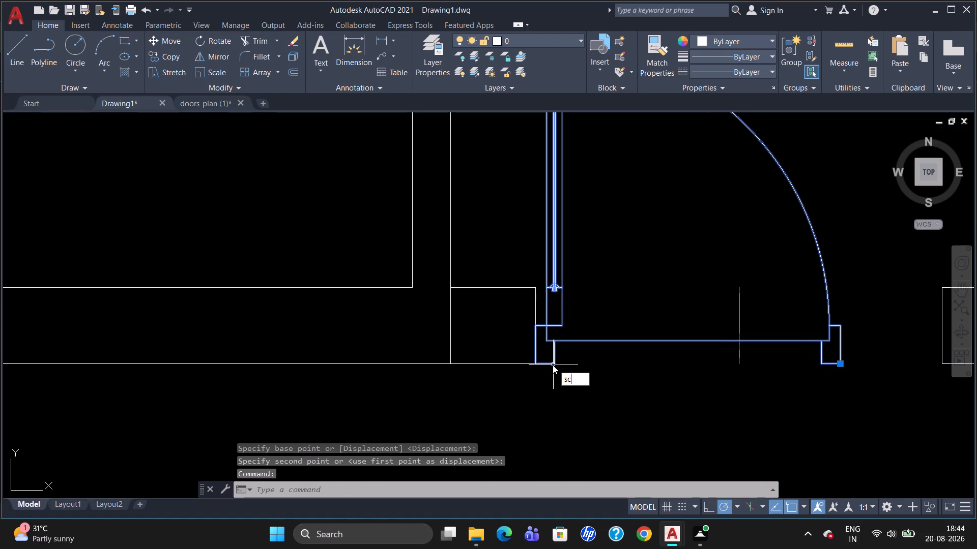
pyautogui.press('Return')
pyautogui.click(538, 367)
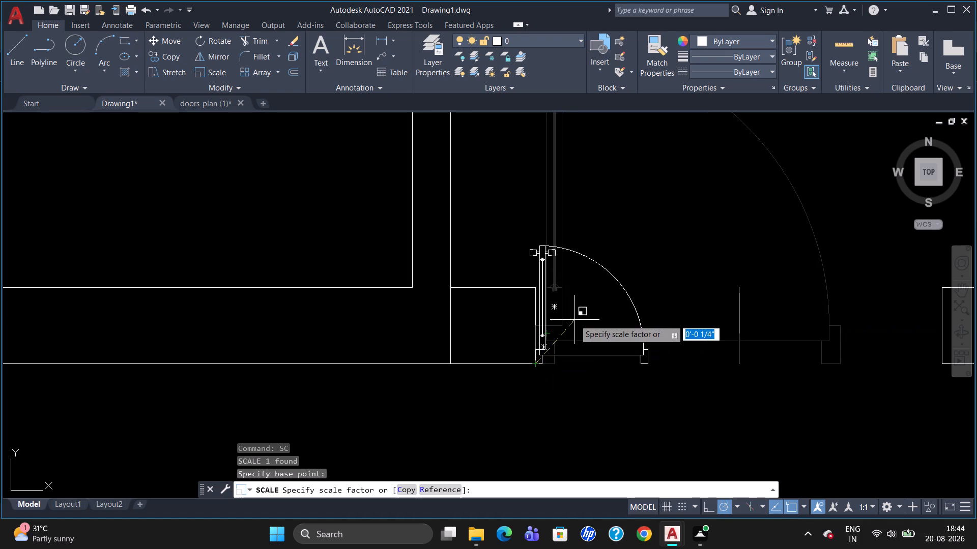
pyautogui.click(621, 301)
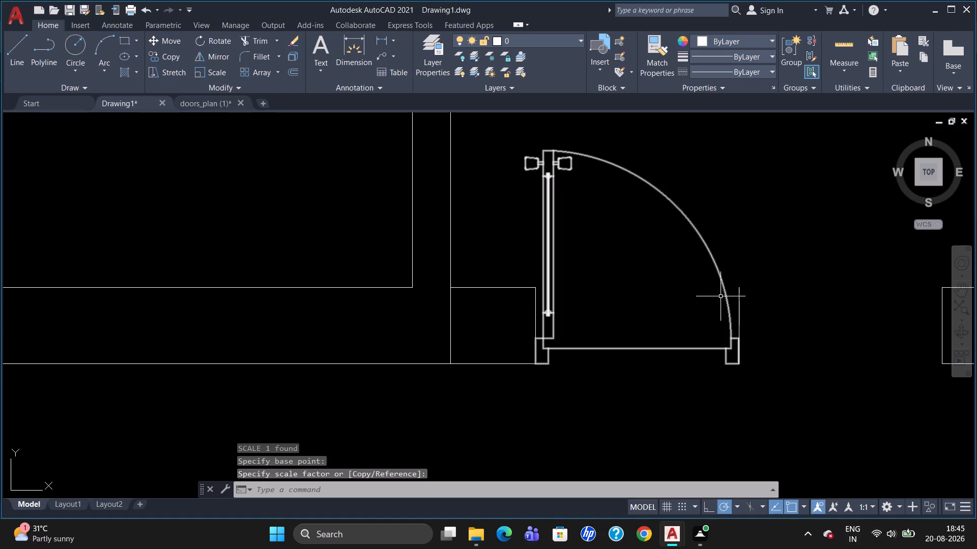
# Mirror the scaled door about the opening's middle line, keeping the original, to form a double door.
pyautogui.click(643, 349)
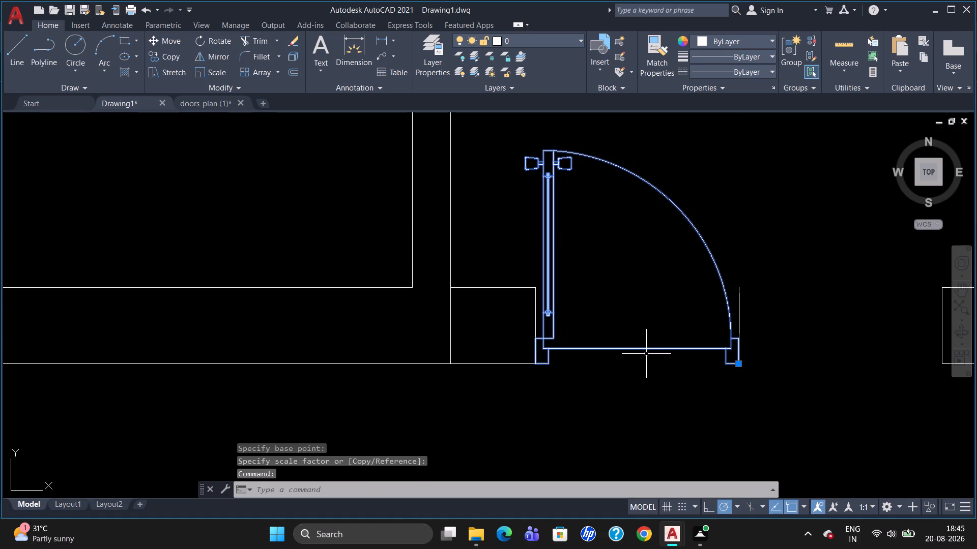
pyautogui.write('mi')
pyautogui.press('Return')
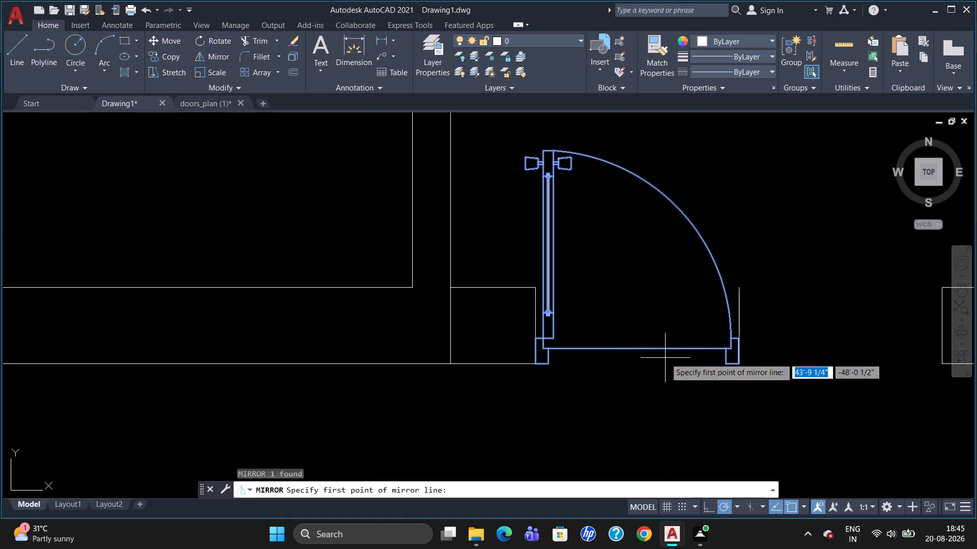
pyautogui.click(735, 286)
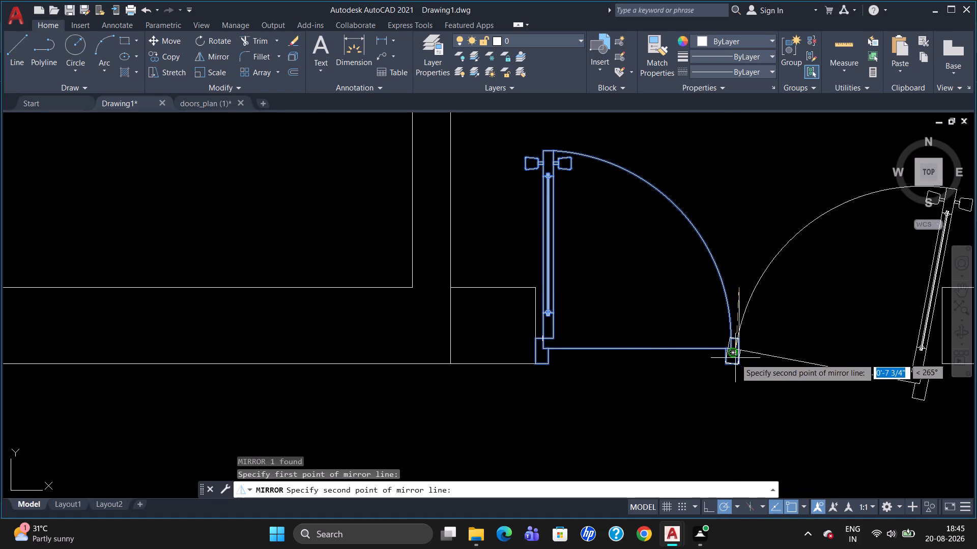
pyautogui.click(740, 366)
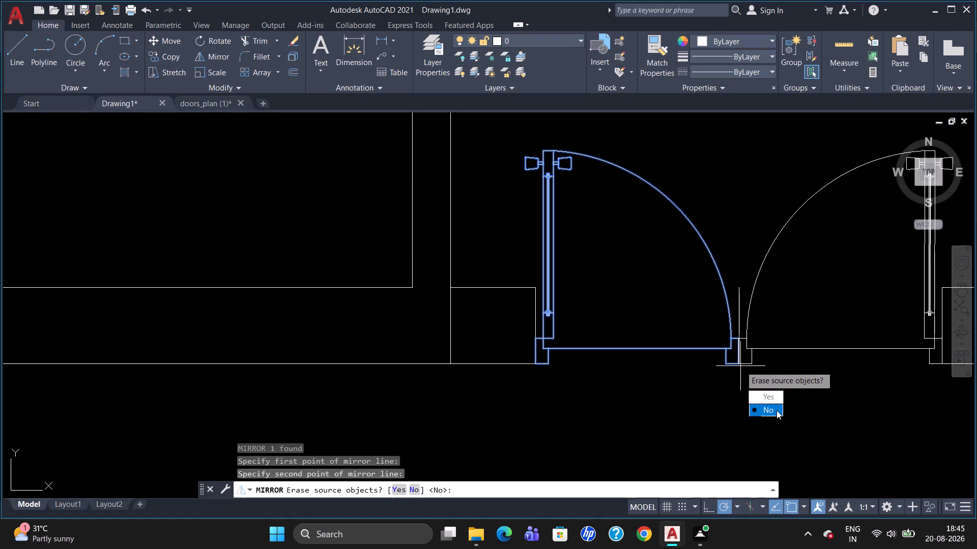
pyautogui.moveTo(776, 411); pyautogui.dragTo(740, 366)
pyautogui.press('Escape')
# Erase the middle line between the two door leaves in the hall's bottom-wall opening.
pyautogui.scroll(-2, 784, 287)
pyautogui.scroll(1, 890, 286)
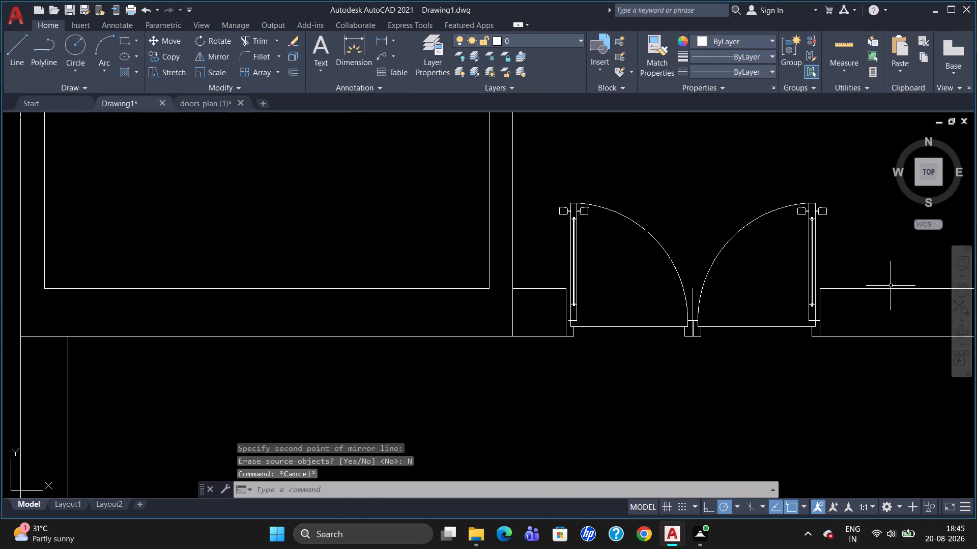
pyautogui.scroll(1, 872, 333)
pyautogui.click(584, 281)
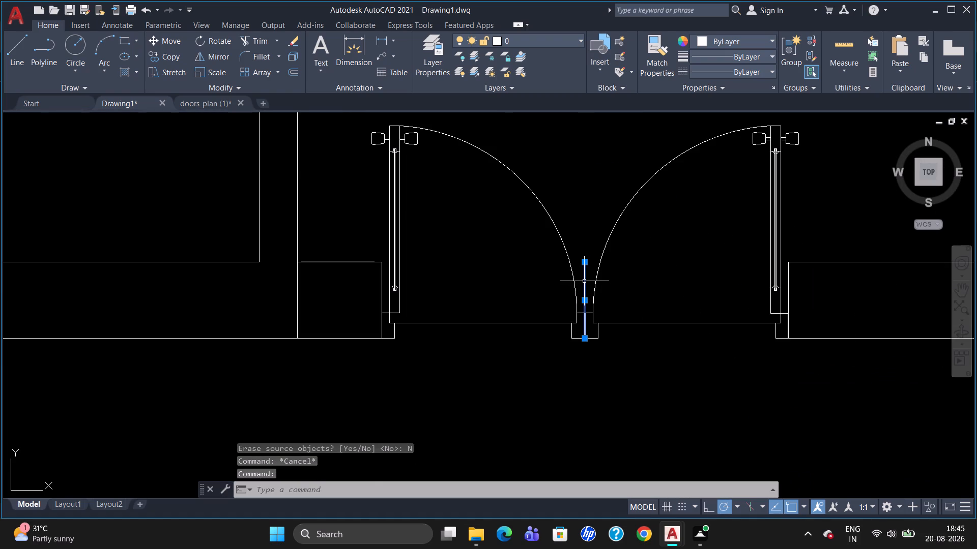
pyautogui.press('Delete')
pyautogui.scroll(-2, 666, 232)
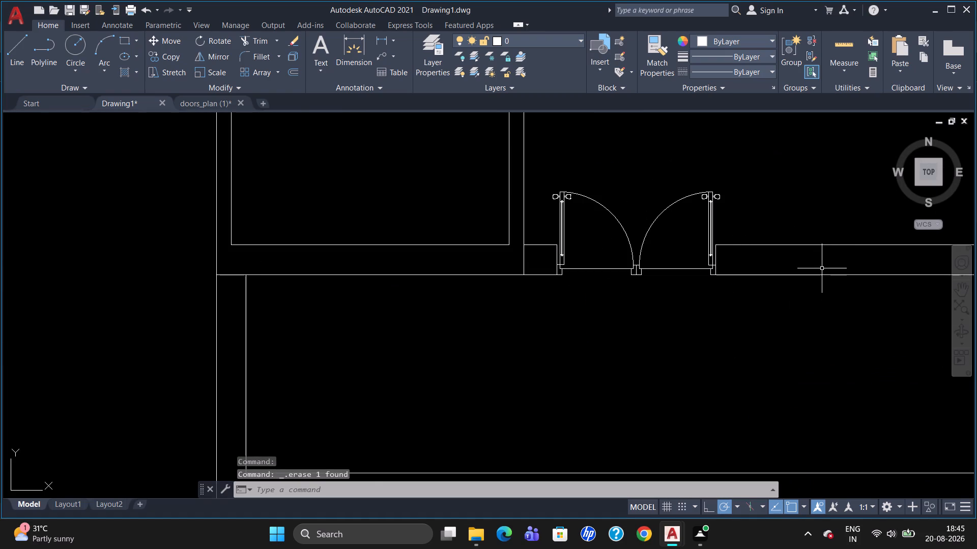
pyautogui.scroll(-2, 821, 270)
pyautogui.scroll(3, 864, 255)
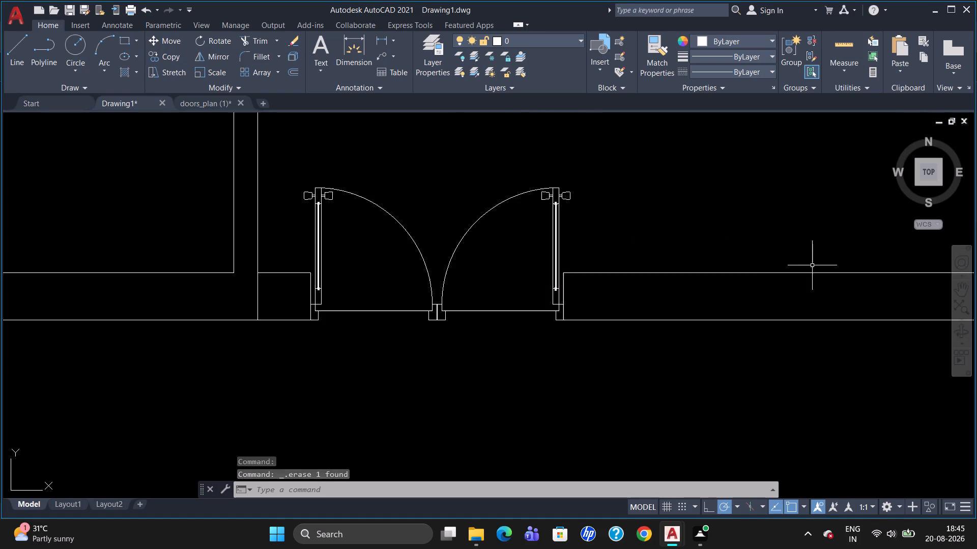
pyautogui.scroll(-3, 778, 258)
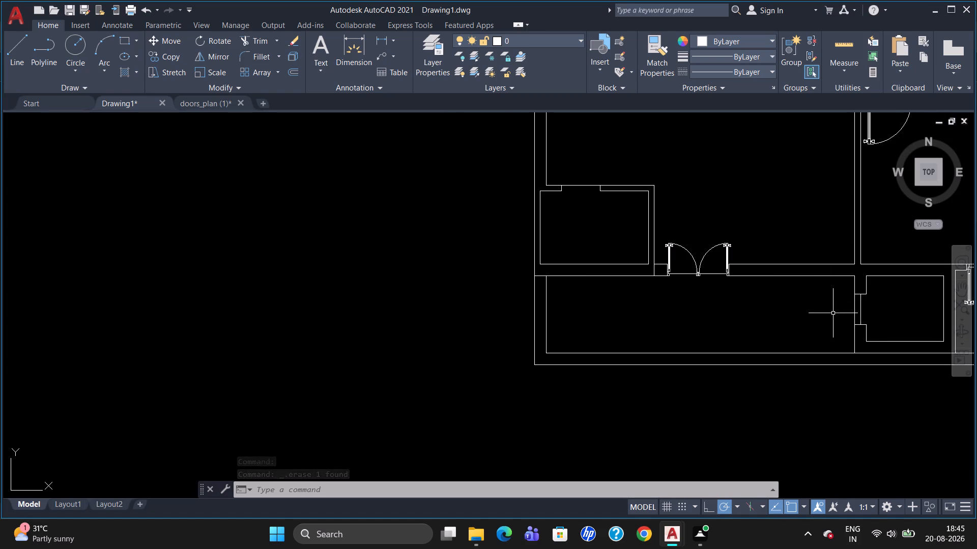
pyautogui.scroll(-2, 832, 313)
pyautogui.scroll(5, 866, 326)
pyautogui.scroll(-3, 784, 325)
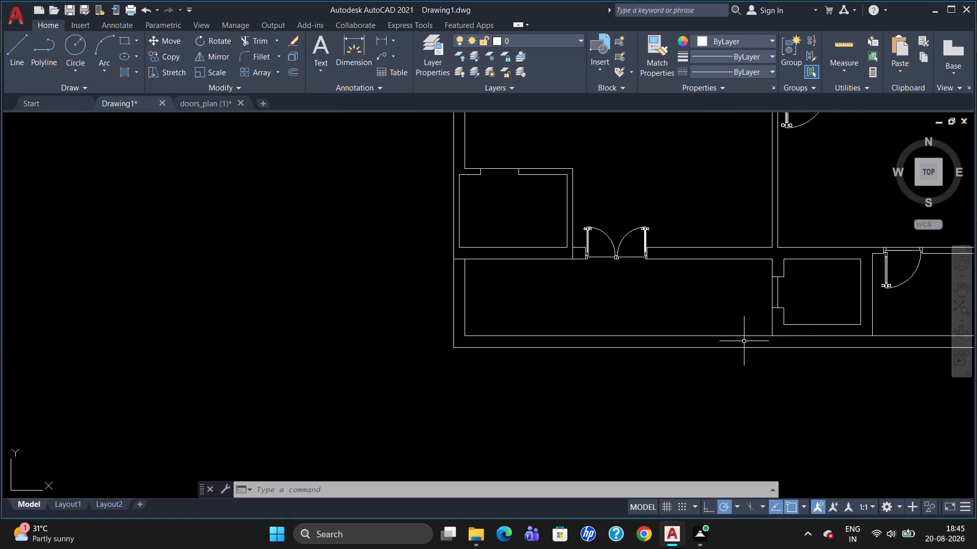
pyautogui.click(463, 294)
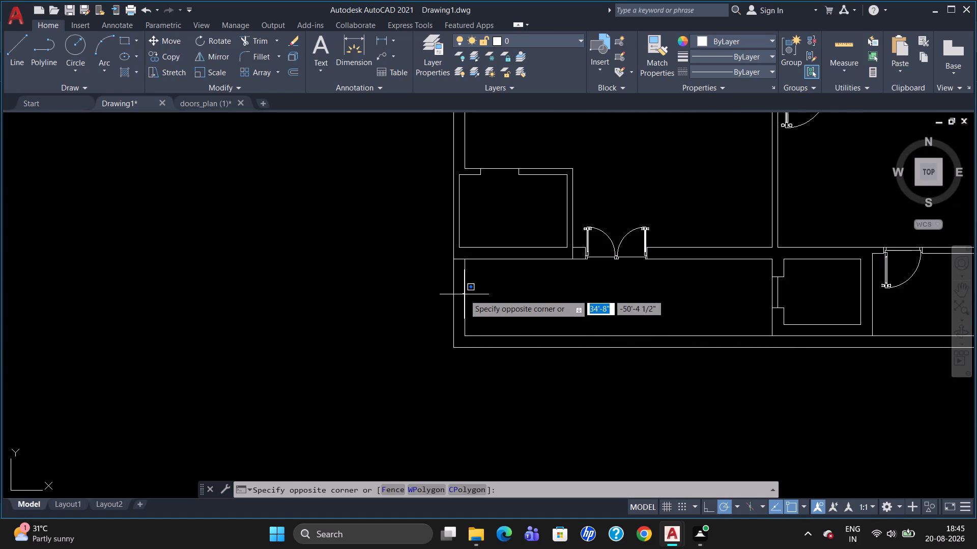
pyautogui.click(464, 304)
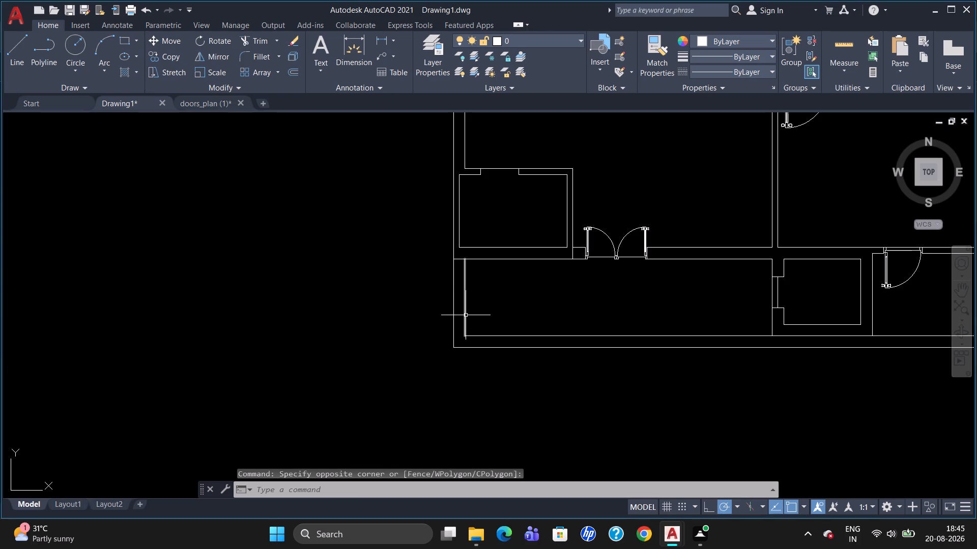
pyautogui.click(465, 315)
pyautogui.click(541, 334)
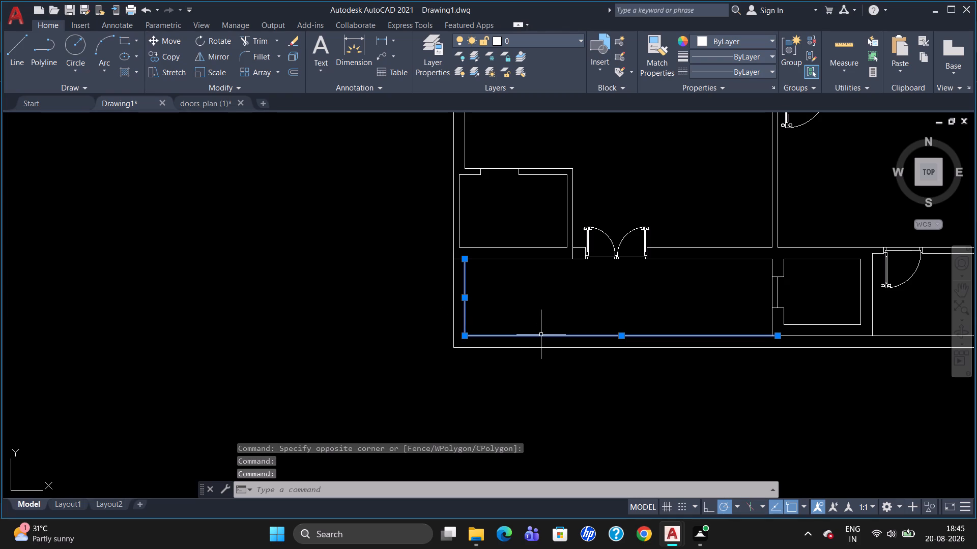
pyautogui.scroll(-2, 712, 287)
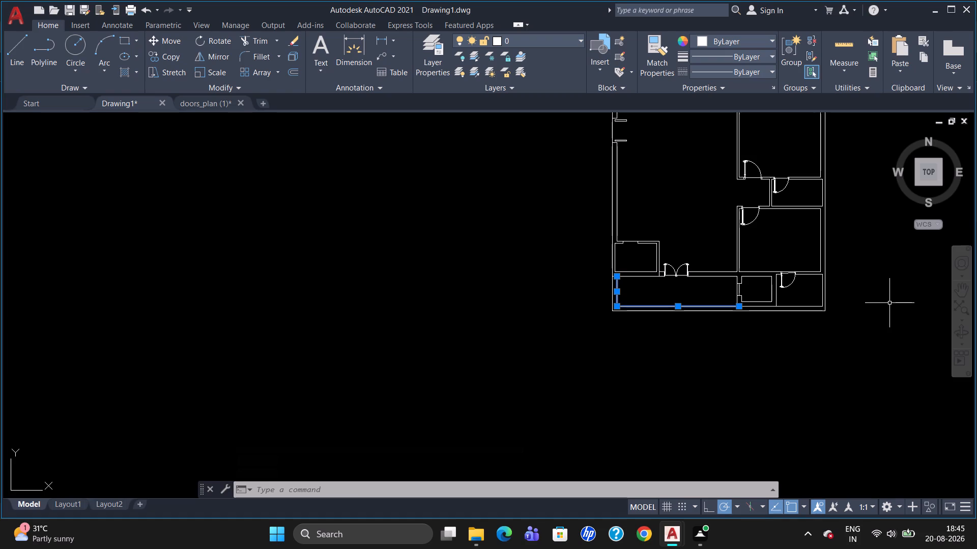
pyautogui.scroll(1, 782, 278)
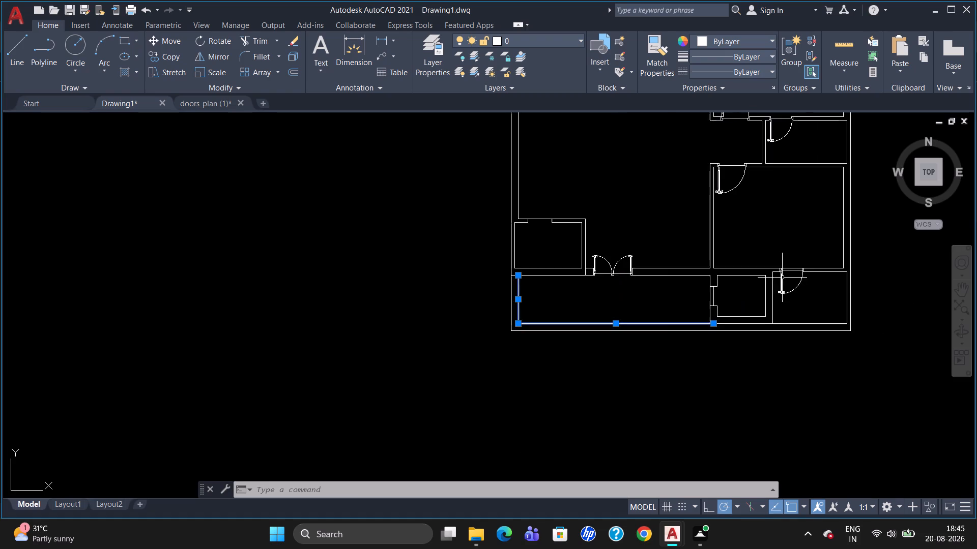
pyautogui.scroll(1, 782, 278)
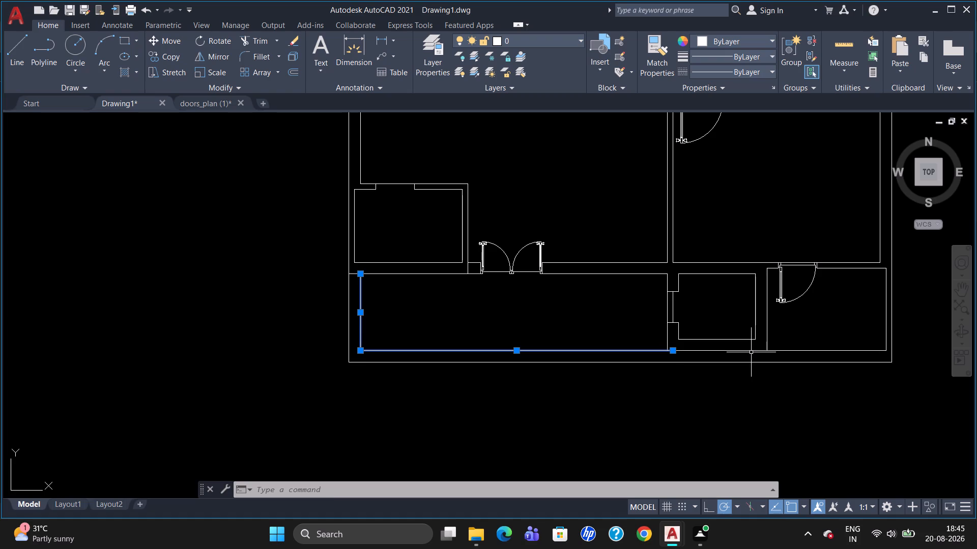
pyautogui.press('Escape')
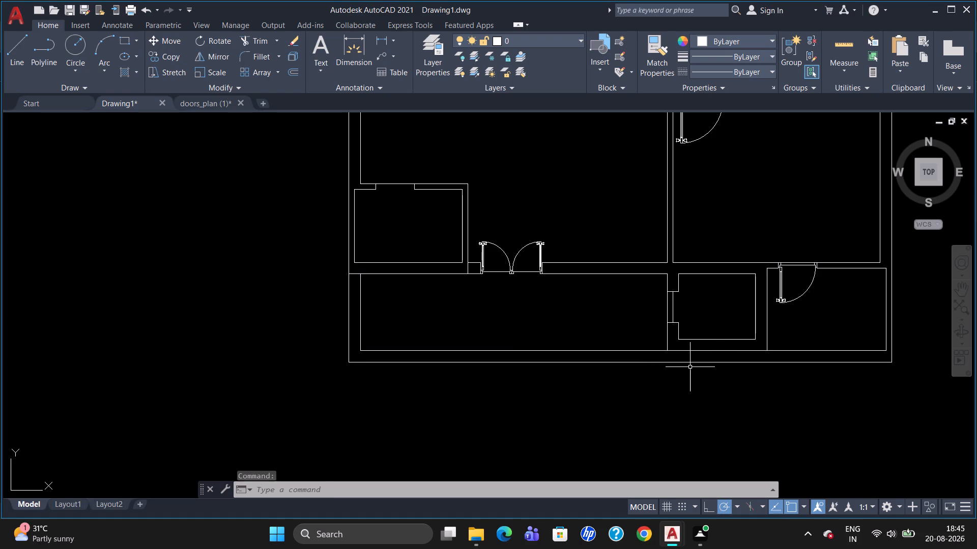
# Break the bottom exterior wall's inner line at the small bottom room's west wall and erase the portion west of it.
pyautogui.scroll(2, 880, 315)
pyautogui.scroll(-2, 873, 328)
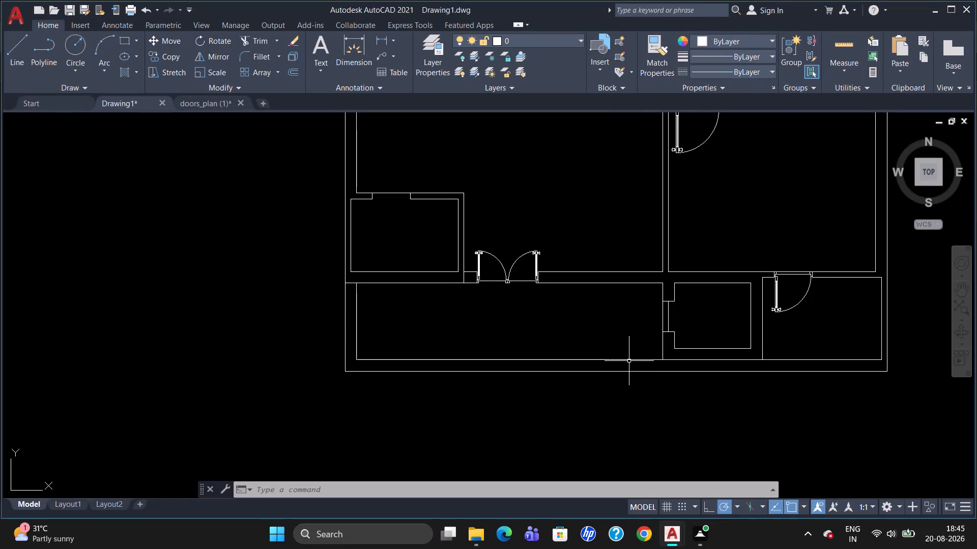
pyautogui.scroll(2, 677, 355)
pyautogui.write('br')
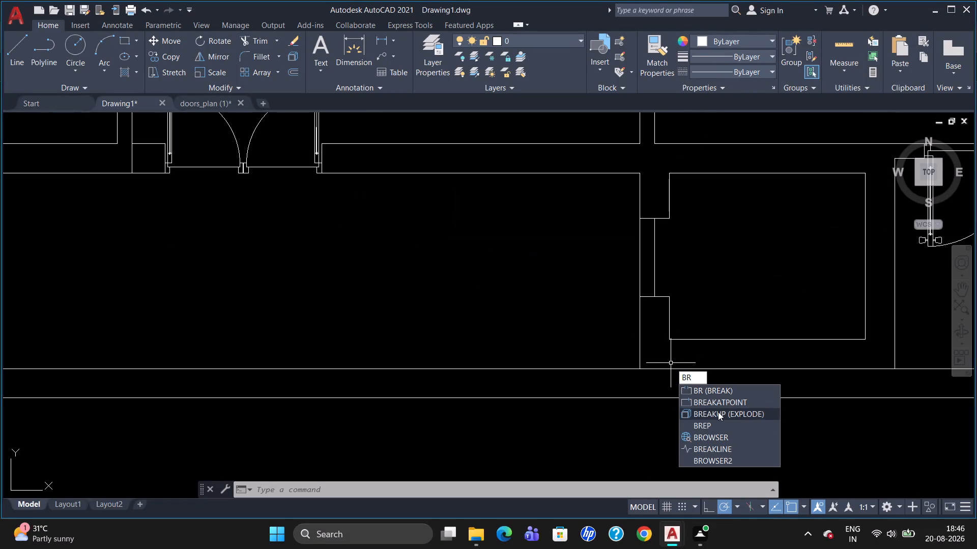
pyautogui.click(715, 403)
pyautogui.click(587, 368)
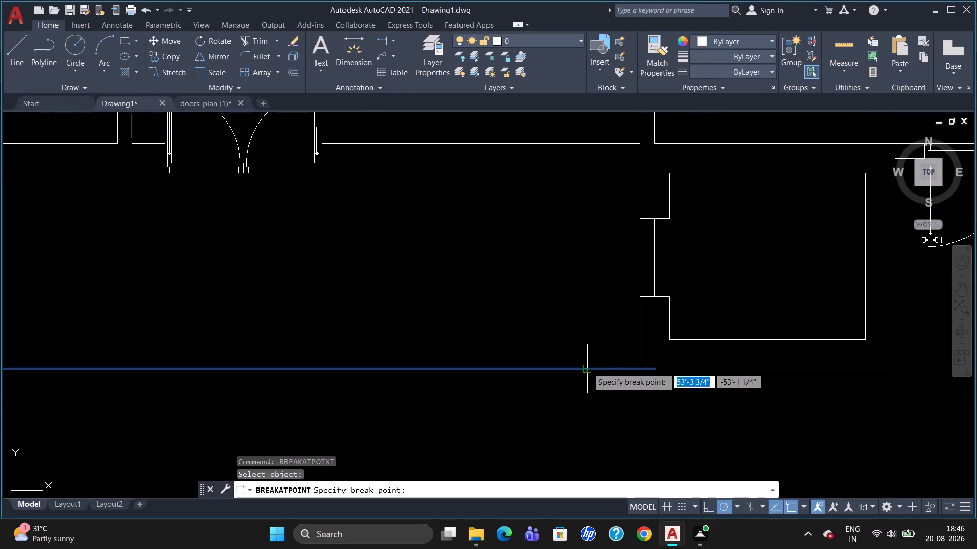
pyautogui.click(640, 371)
pyautogui.click(609, 368)
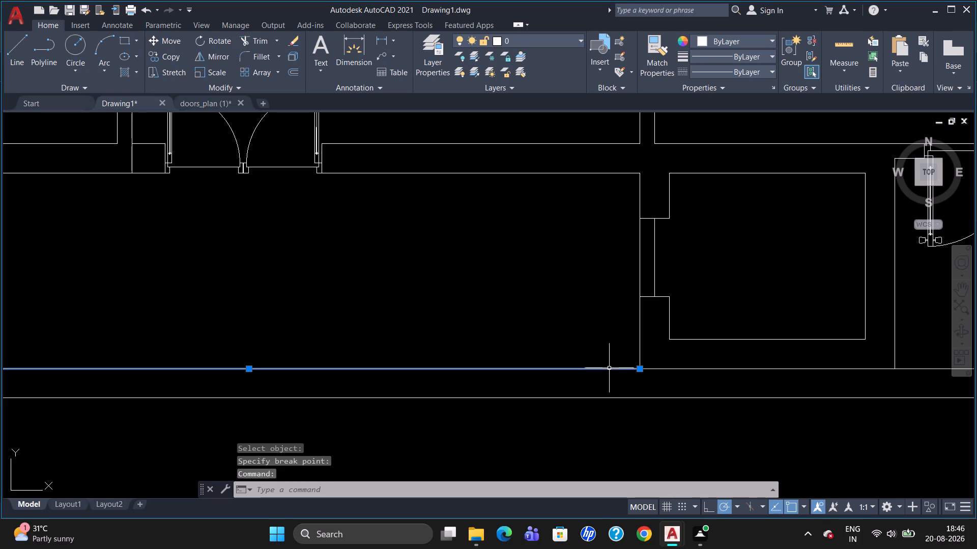
pyautogui.press('Delete')
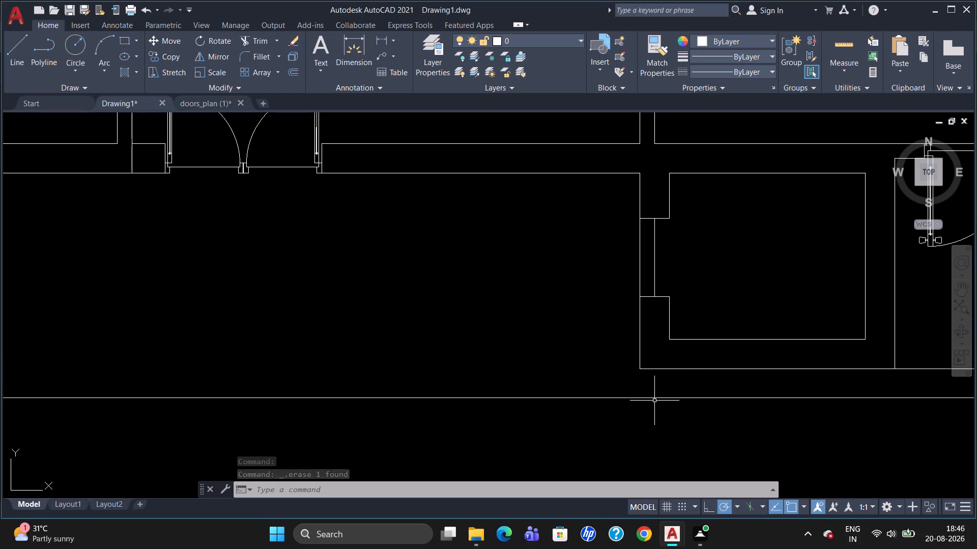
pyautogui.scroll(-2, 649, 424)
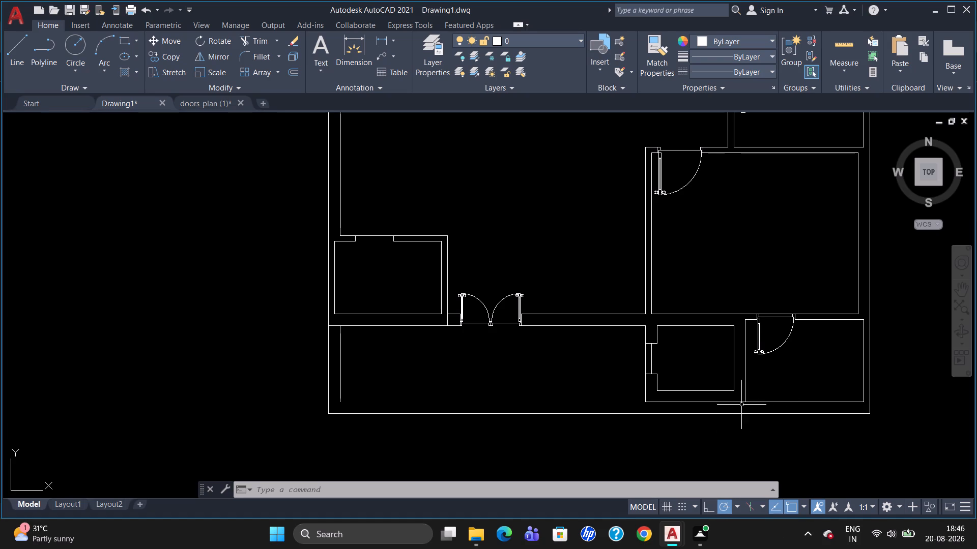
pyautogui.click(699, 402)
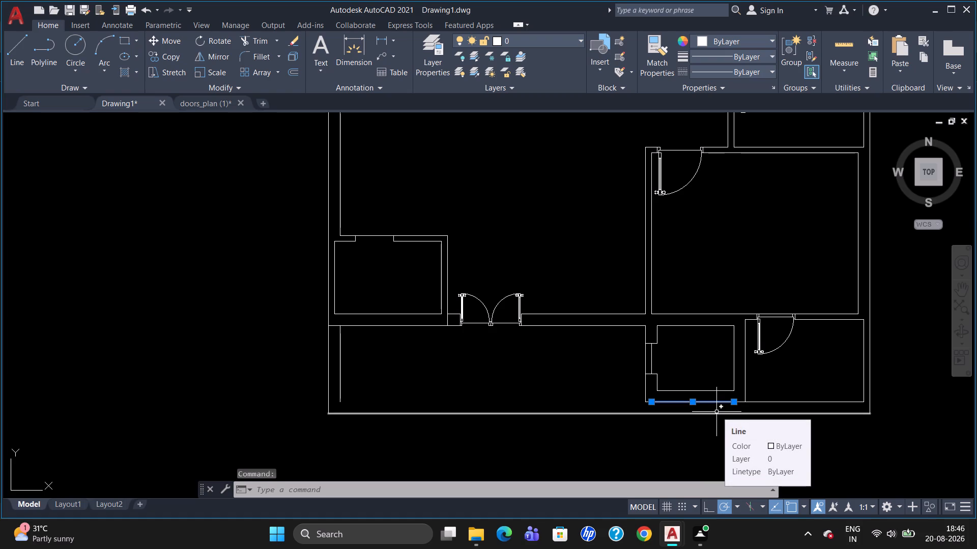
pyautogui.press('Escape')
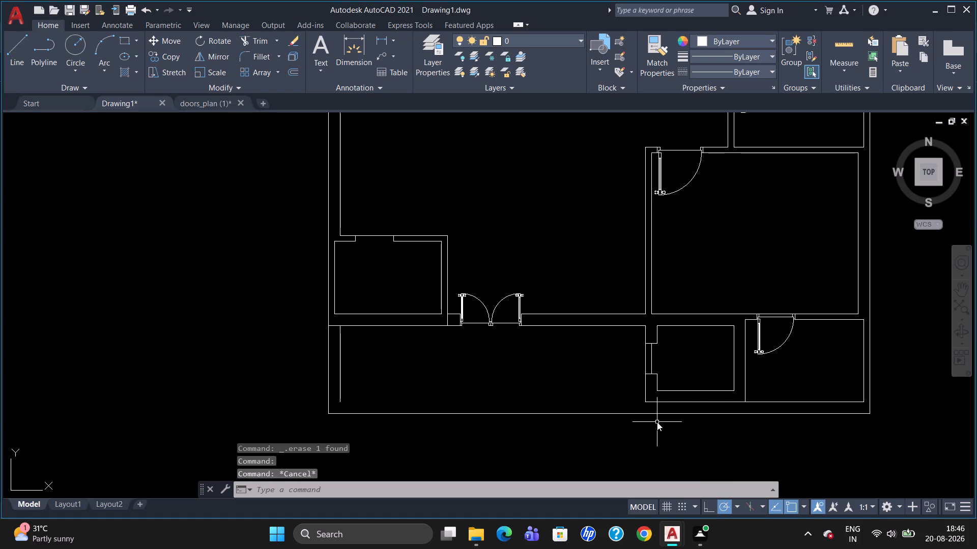
# Draw a line continuing the small bottom room's outer west wall line down to the exterior wall's outer line.
pyautogui.press('l')
pyautogui.press('Return')
pyautogui.click(646, 406)
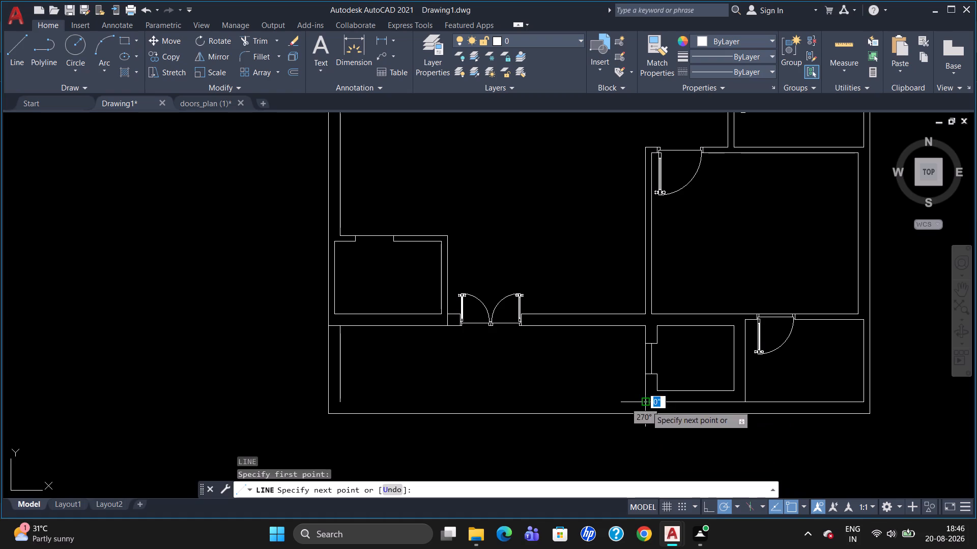
pyautogui.click(646, 418)
pyautogui.press('Escape')
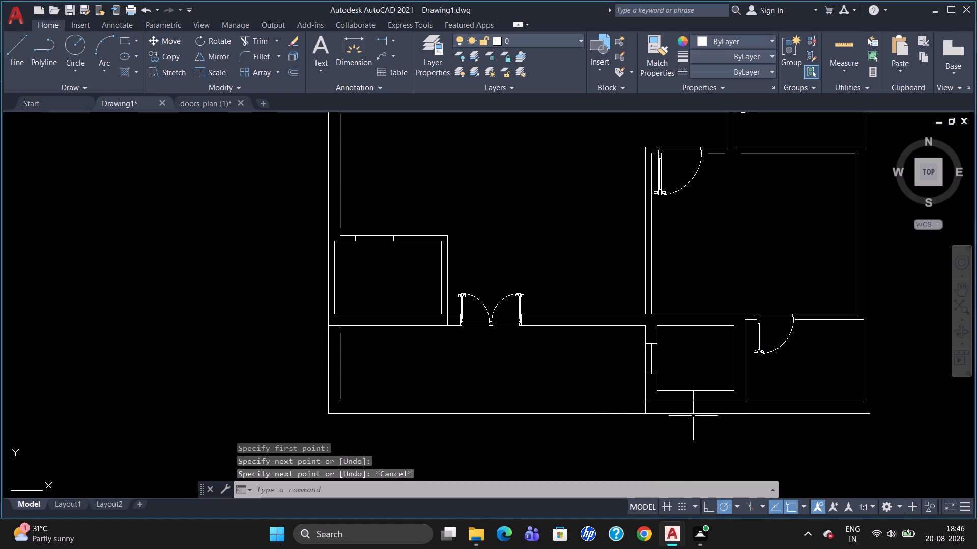
# Erase the exterior wall's inner line segment below the small bottom room and the short stub at its west end.
pyautogui.scroll(1, 693, 416)
pyautogui.click(689, 392)
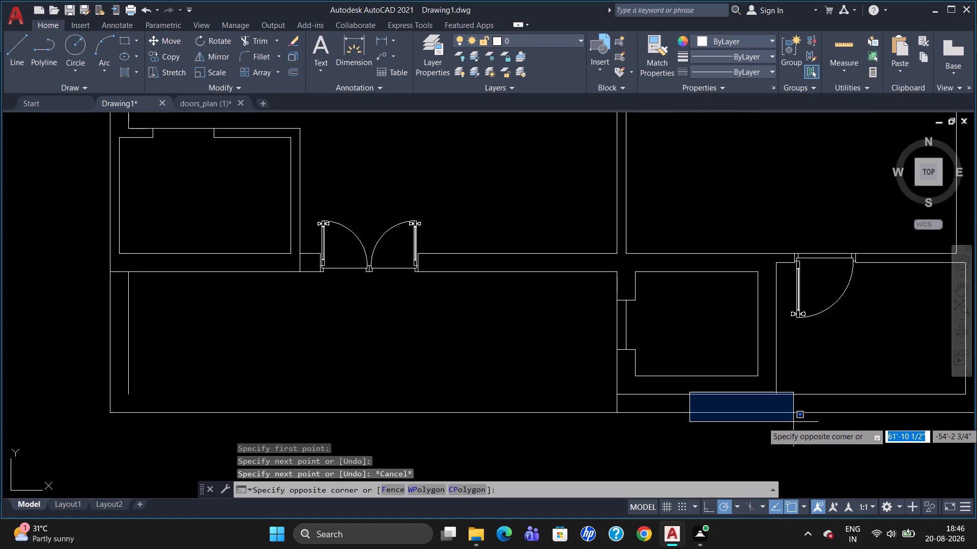
pyautogui.press('Escape')
pyautogui.click(734, 394)
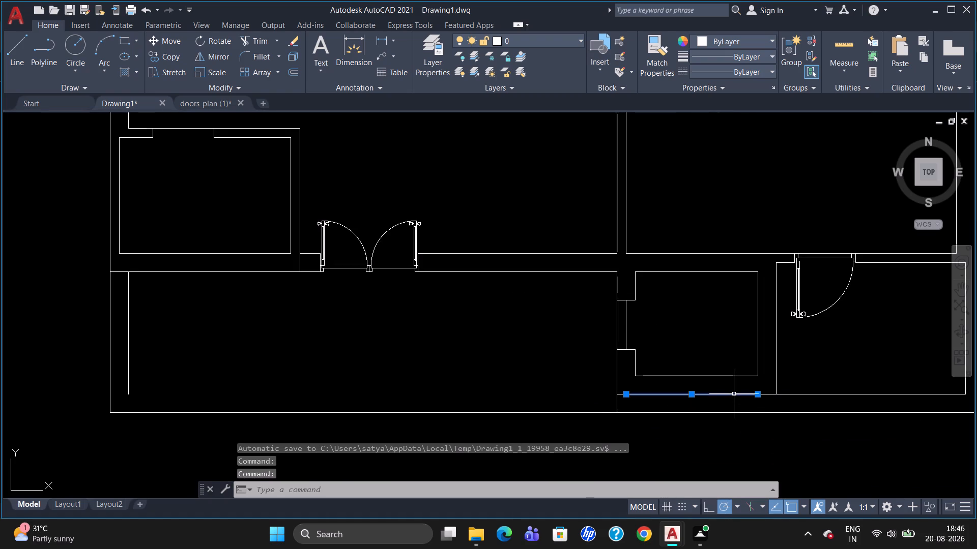
pyautogui.press('Delete')
pyautogui.click(757, 394)
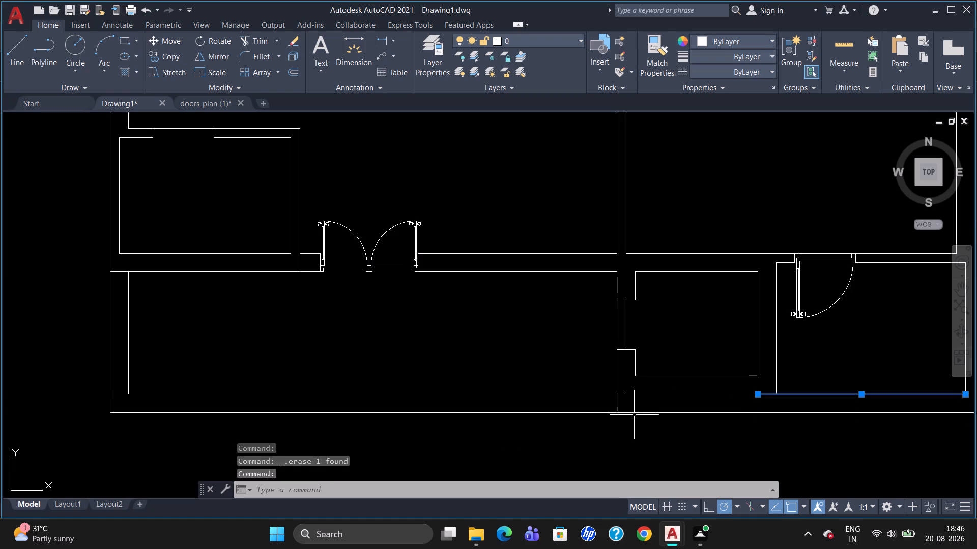
pyautogui.press('Escape')
pyautogui.click(623, 395)
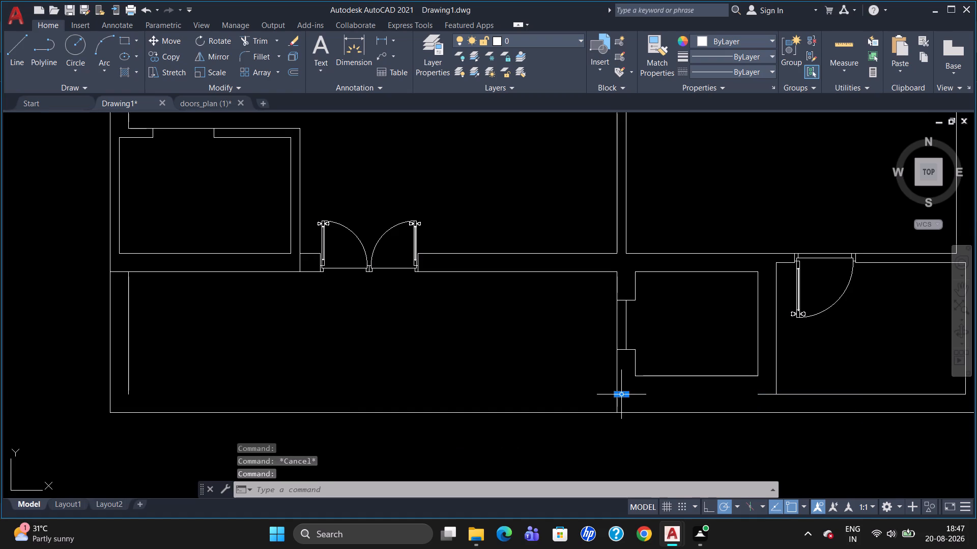
pyautogui.press('Delete')
# Trim the inner wall line piece projecting west of the south-east room's bottom-left corner.
pyautogui.scroll(-2, 847, 410)
pyautogui.scroll(2, 866, 402)
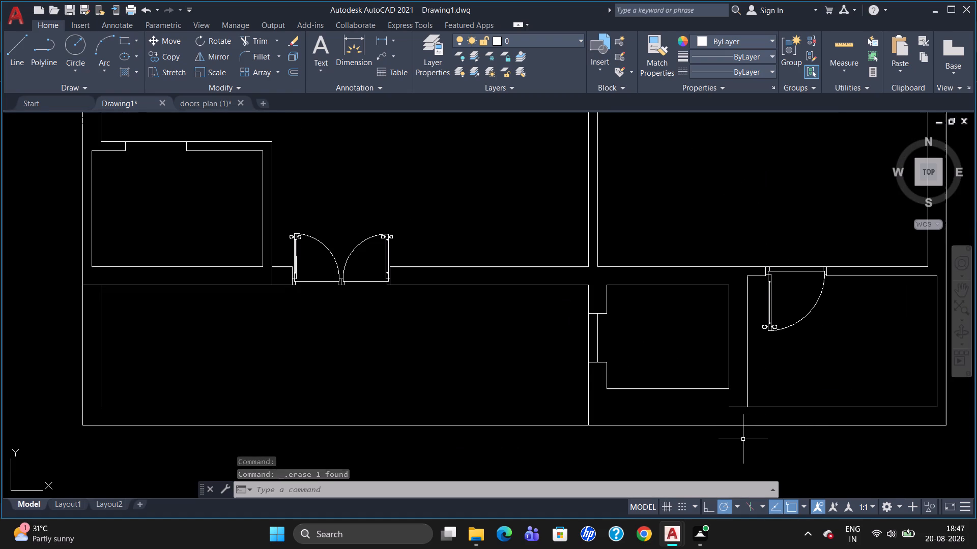
pyautogui.write('tr')
pyautogui.press('Return')
pyautogui.press('Return')
pyautogui.click(736, 409)
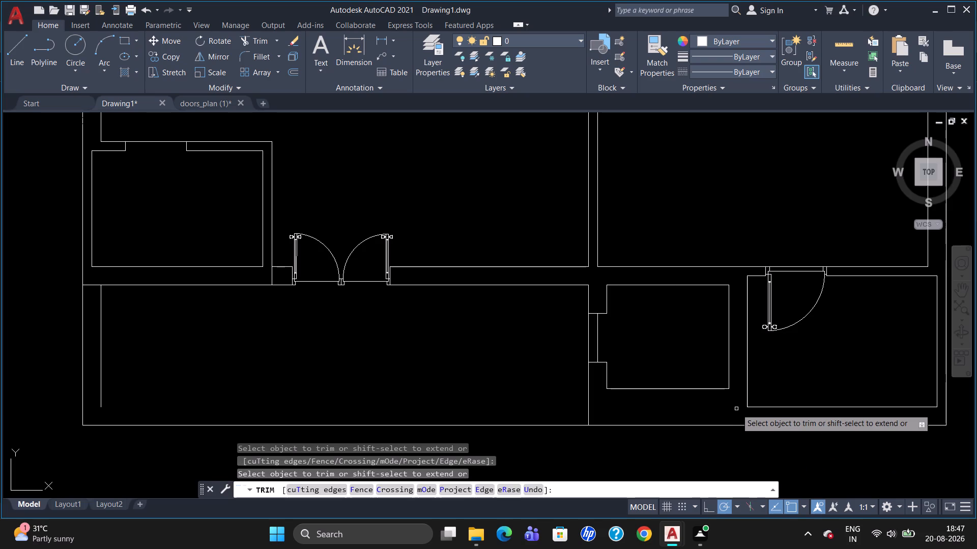
pyautogui.press('Escape')
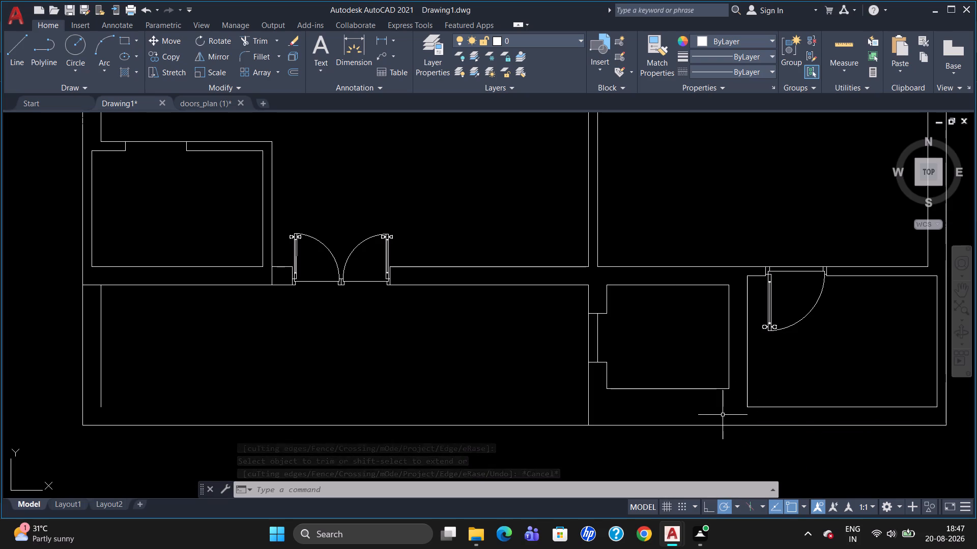
# Measure the south-east room's west wall with a temporary linear dimension and erase the dimension.
pyautogui.scroll(-1, 884, 398)
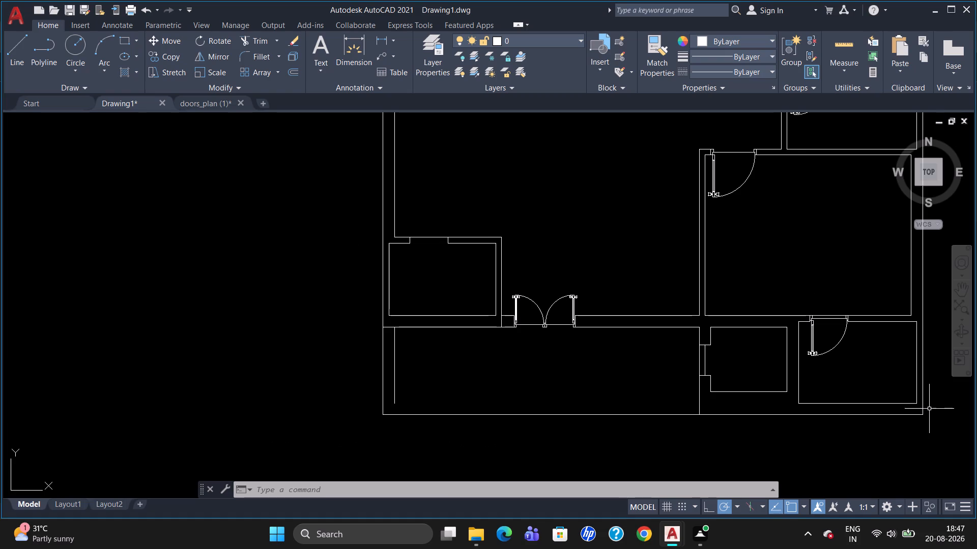
pyautogui.scroll(2, 934, 413)
pyautogui.scroll(-1, 913, 406)
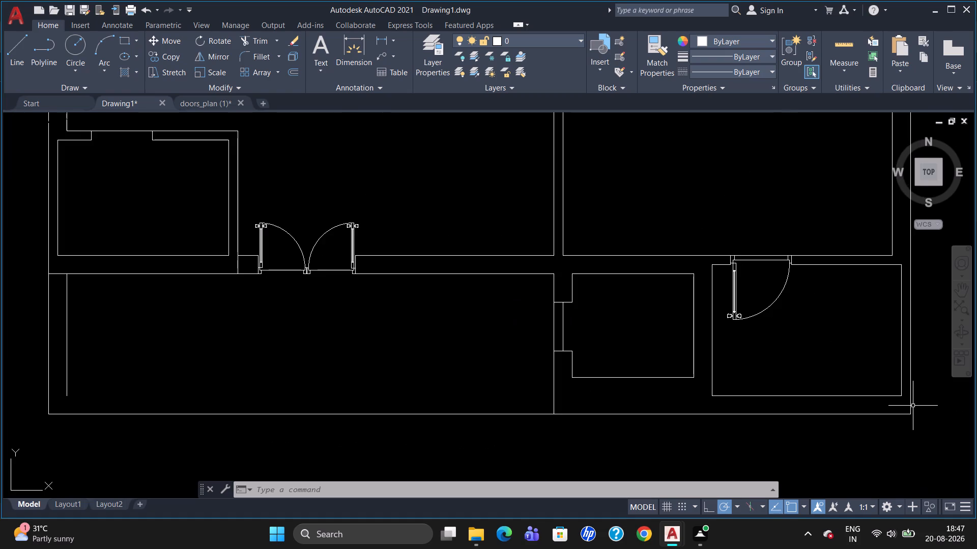
pyautogui.write('dli')
pyautogui.press('Return')
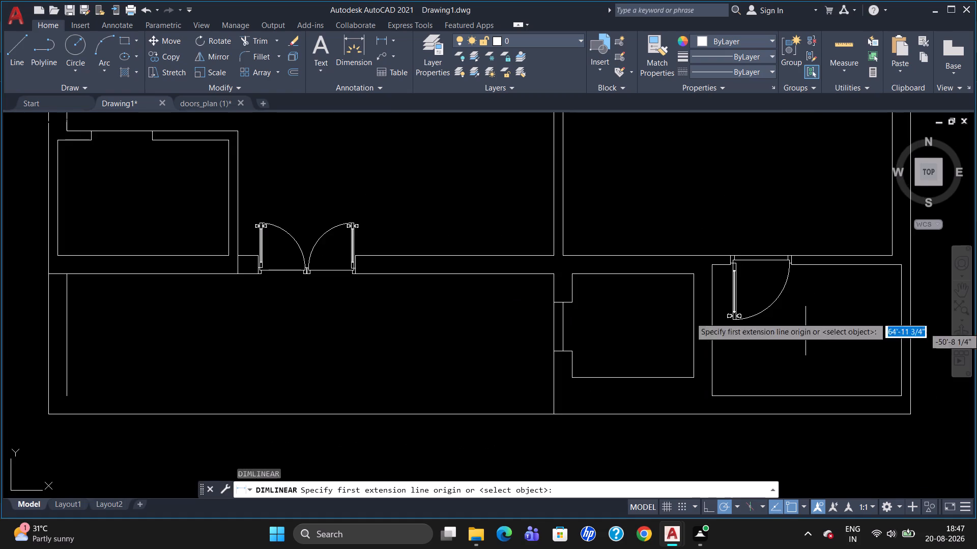
pyautogui.click(710, 268)
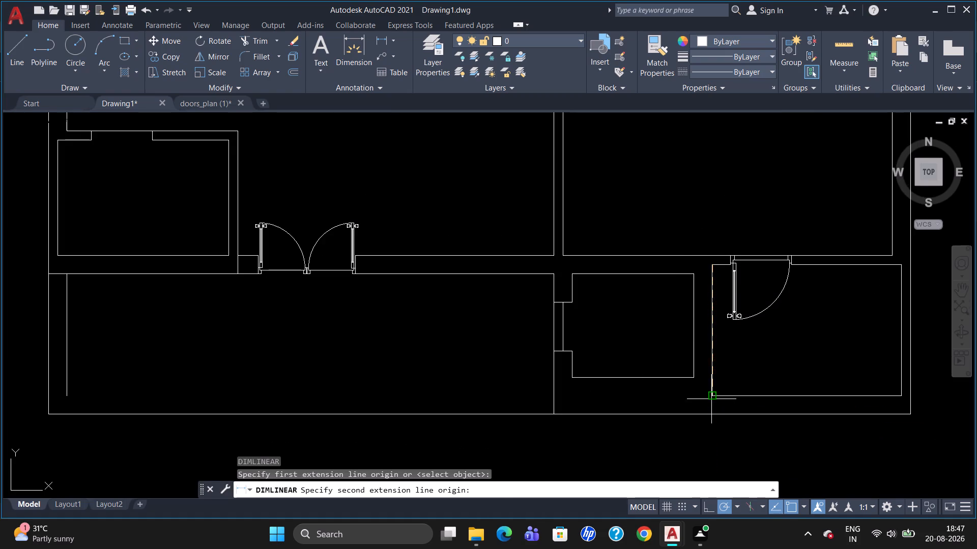
pyautogui.click(712, 398)
pyautogui.click(697, 396)
pyautogui.click(699, 339)
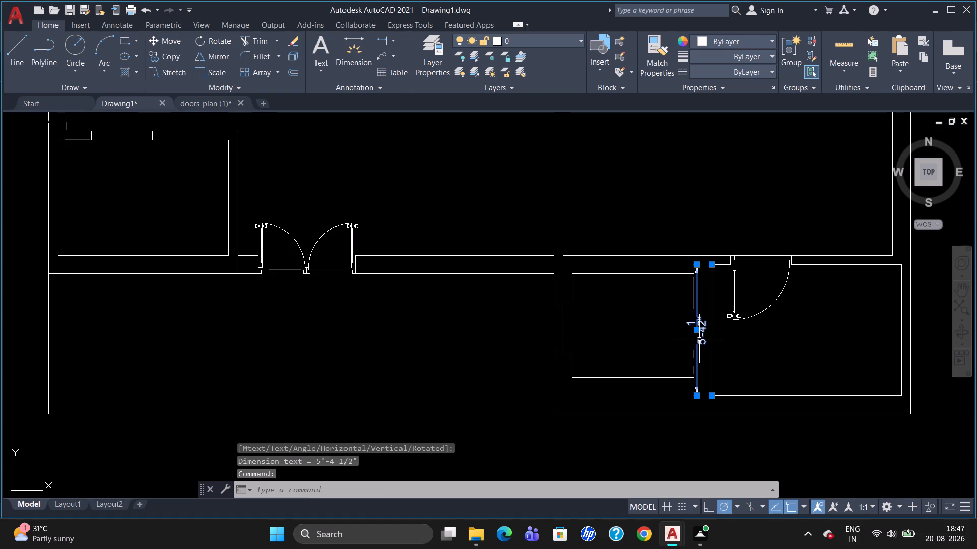
pyautogui.press('Escape')
pyautogui.click(701, 330)
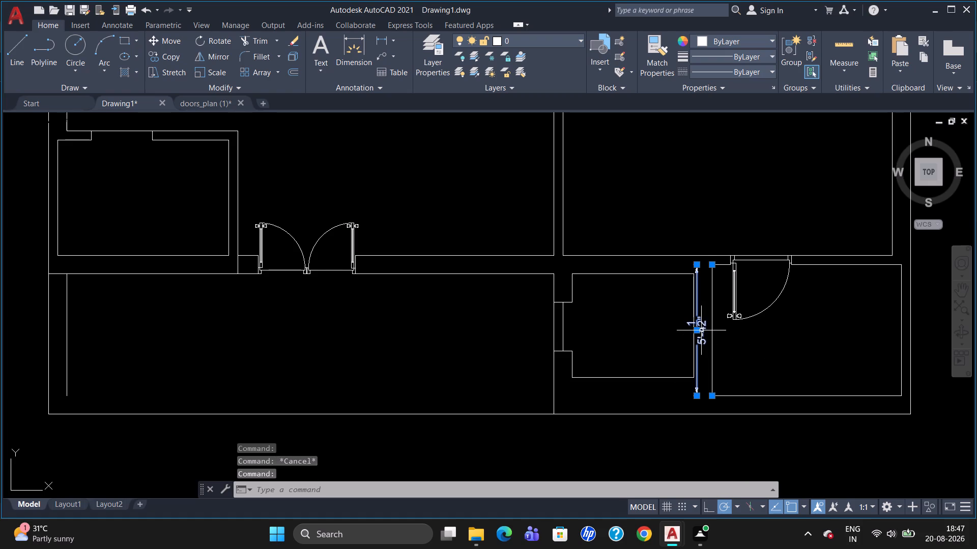
pyautogui.press('Delete')
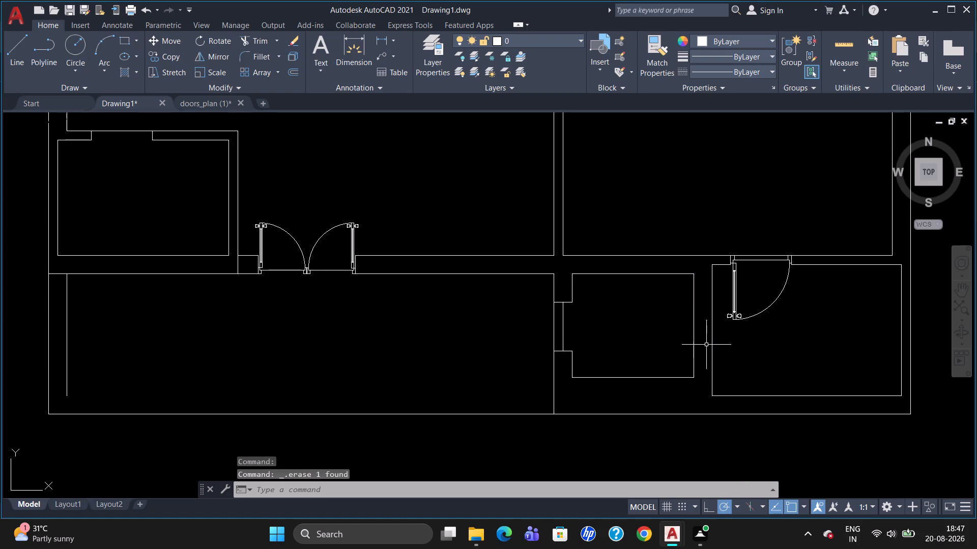
# Measure along the south-east room's east wall with a temporary linear dimension, erase it and dismiss the notification.
pyautogui.press('d')
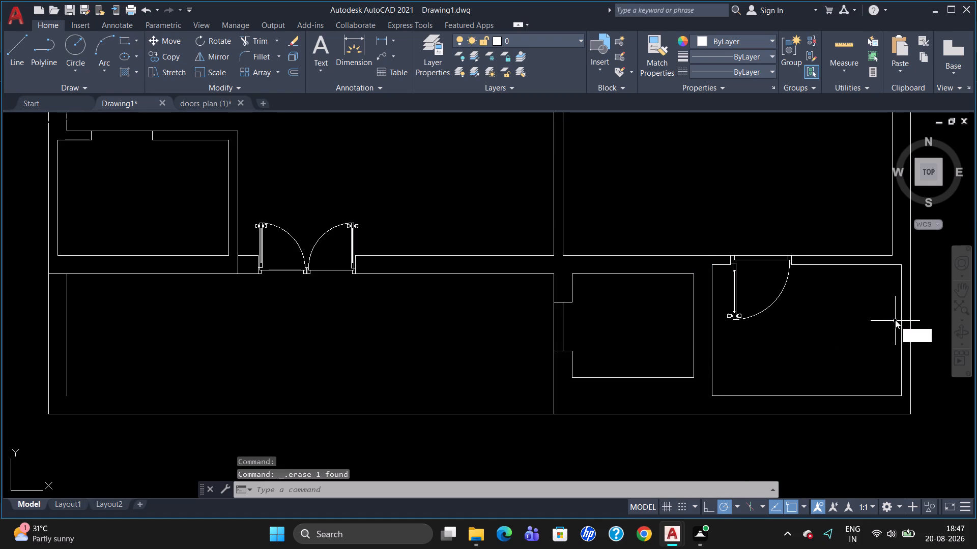
pyautogui.write('li')
pyautogui.press('Return')
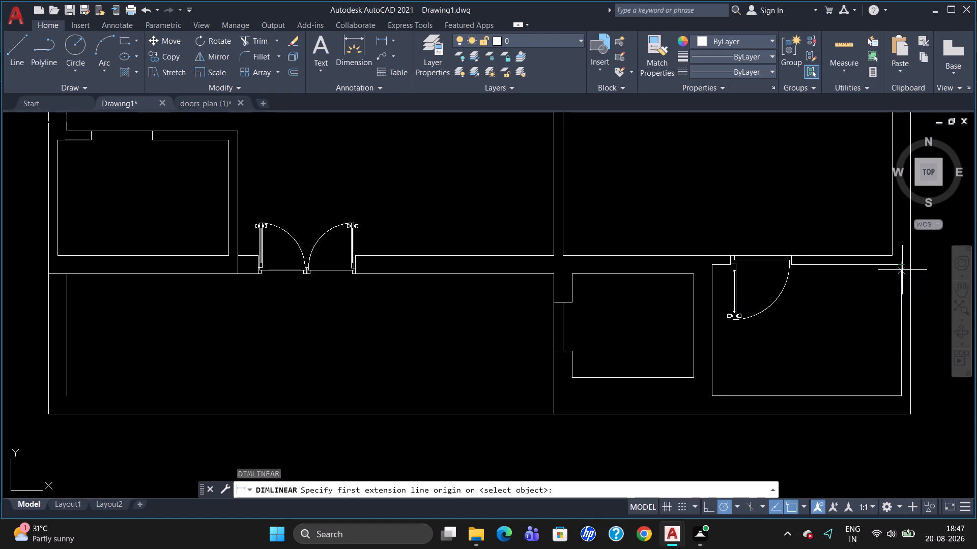
pyautogui.click(903, 272)
pyautogui.click(900, 401)
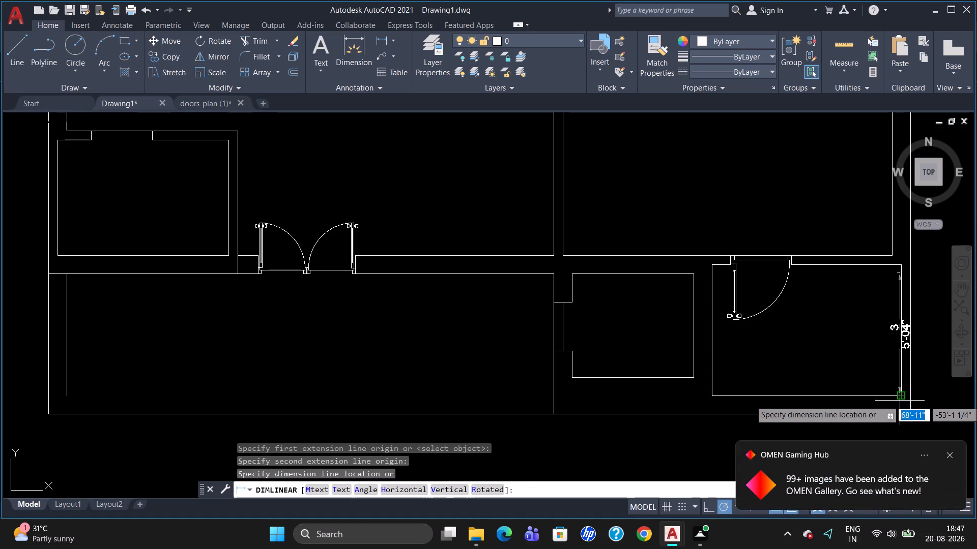
pyautogui.click(898, 400)
pyautogui.click(904, 331)
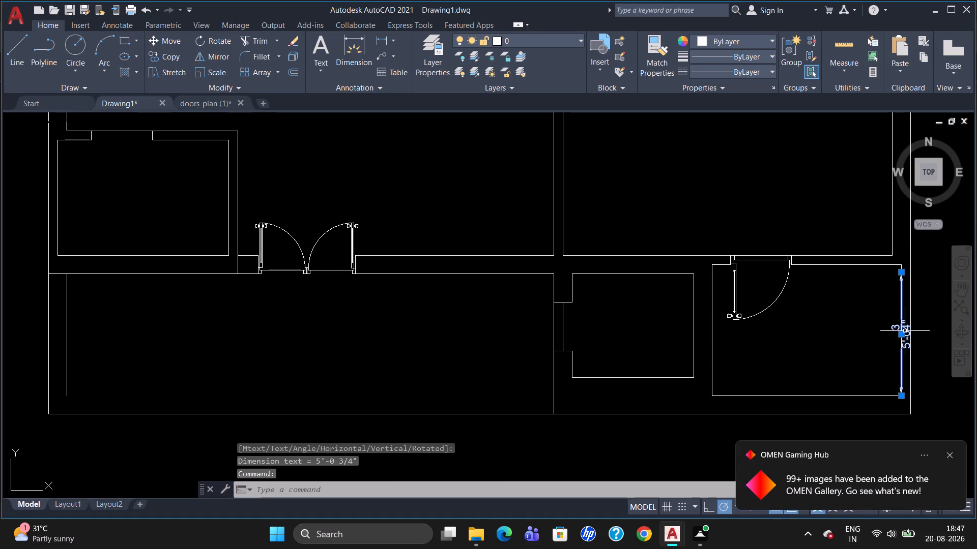
pyautogui.press('Delete')
pyautogui.click(950, 454)
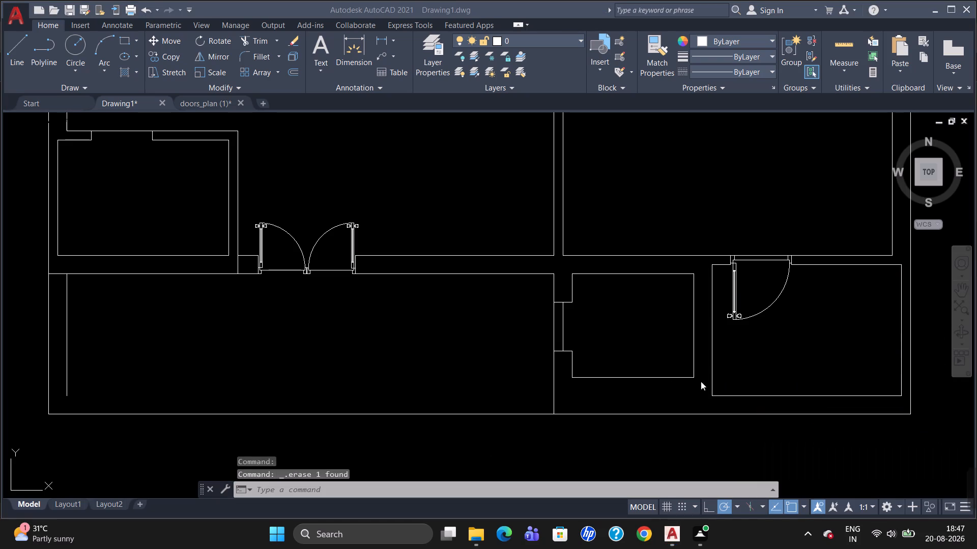
# Draw a horizontal line below the small bottom room, level with the south-east room's bottom line, spanning the small room's width.
pyautogui.click(653, 379)
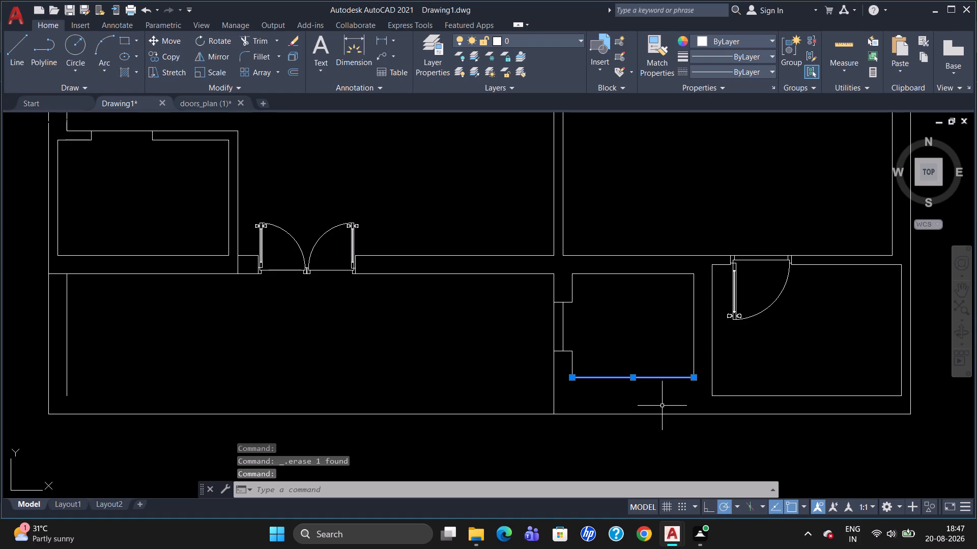
pyautogui.press('Escape')
pyautogui.press('l')
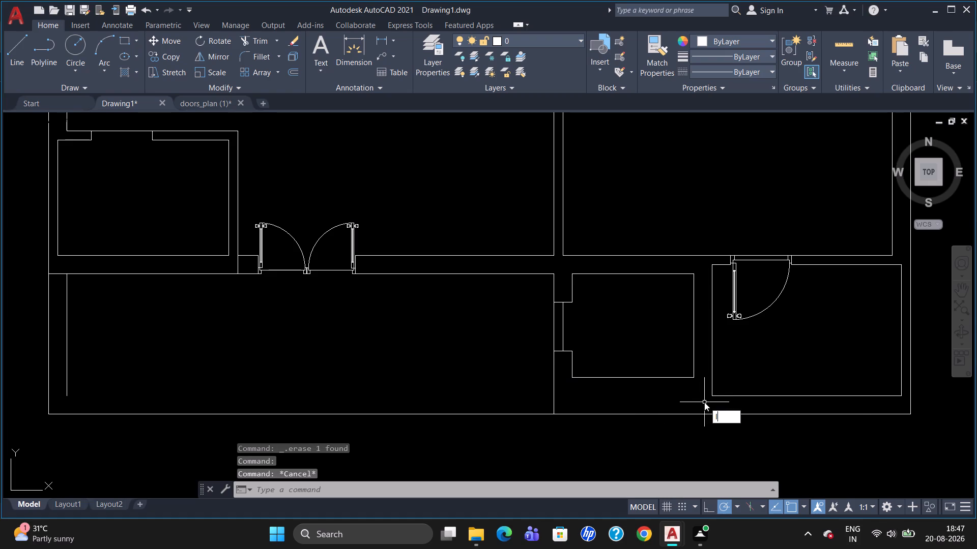
pyautogui.press('Return')
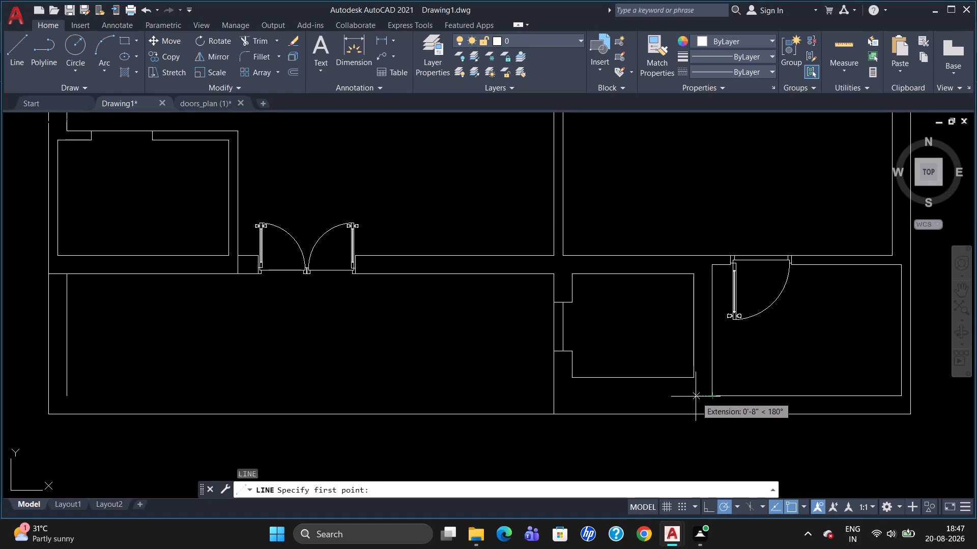
pyautogui.click(695, 395)
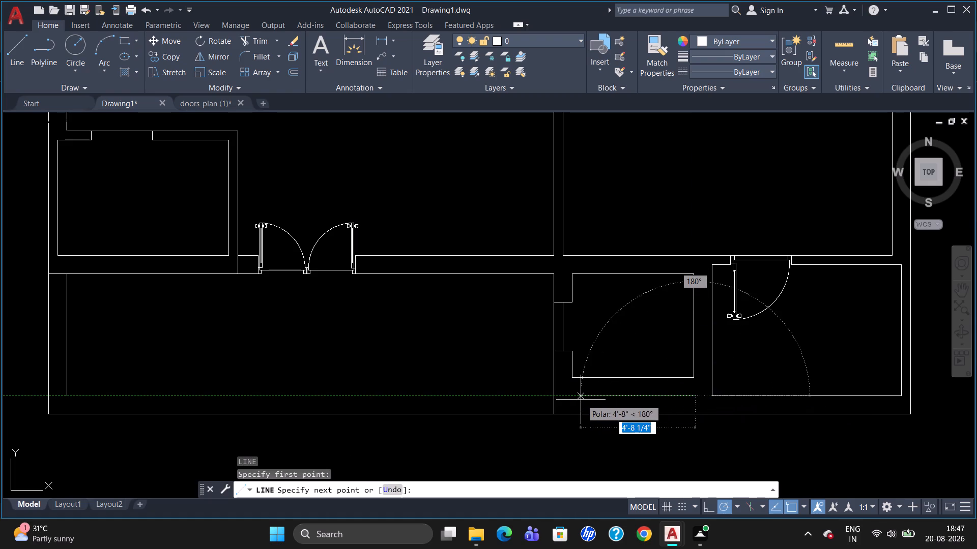
pyautogui.click(571, 399)
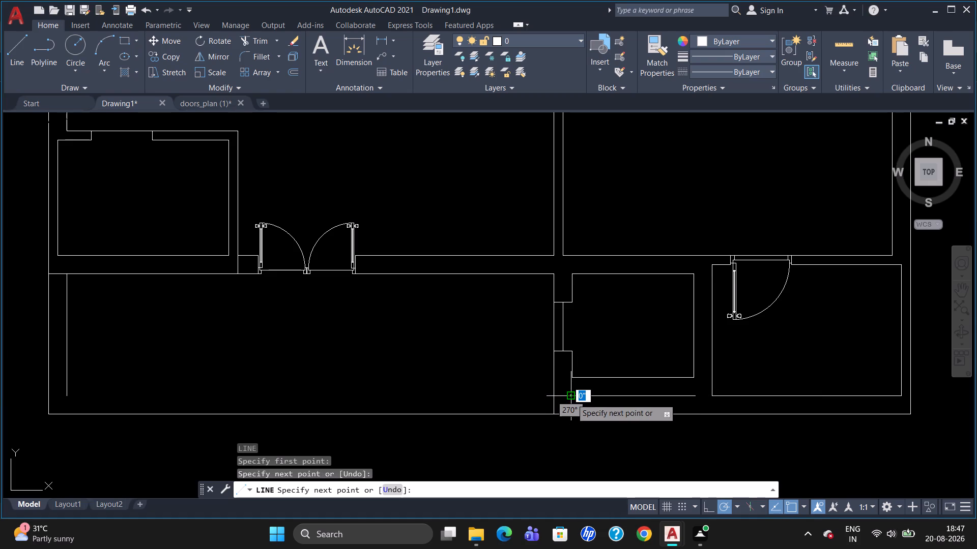
pyautogui.press('Escape')
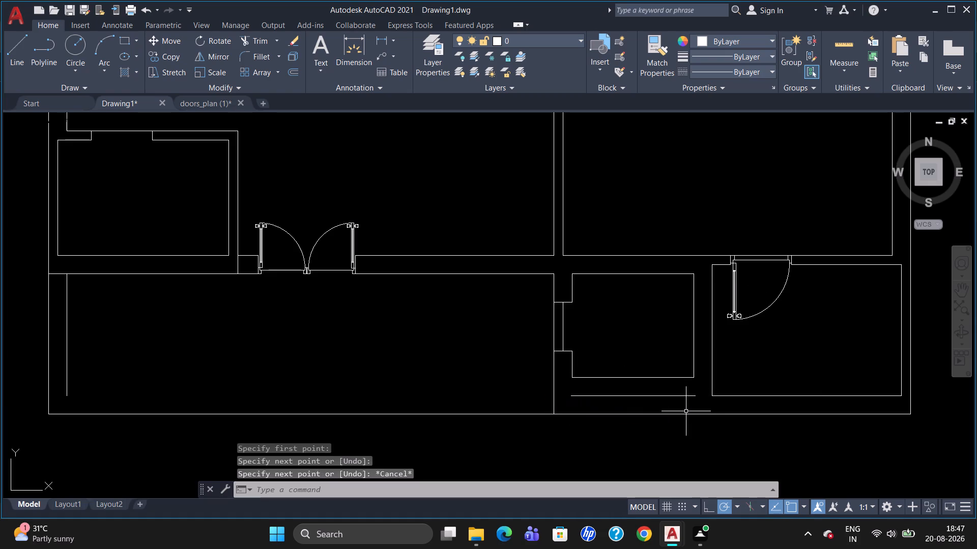
# Extend the small bottom room's east and west inner wall lines down to the new horizontal line.
pyautogui.write('ex')
pyautogui.press('Return')
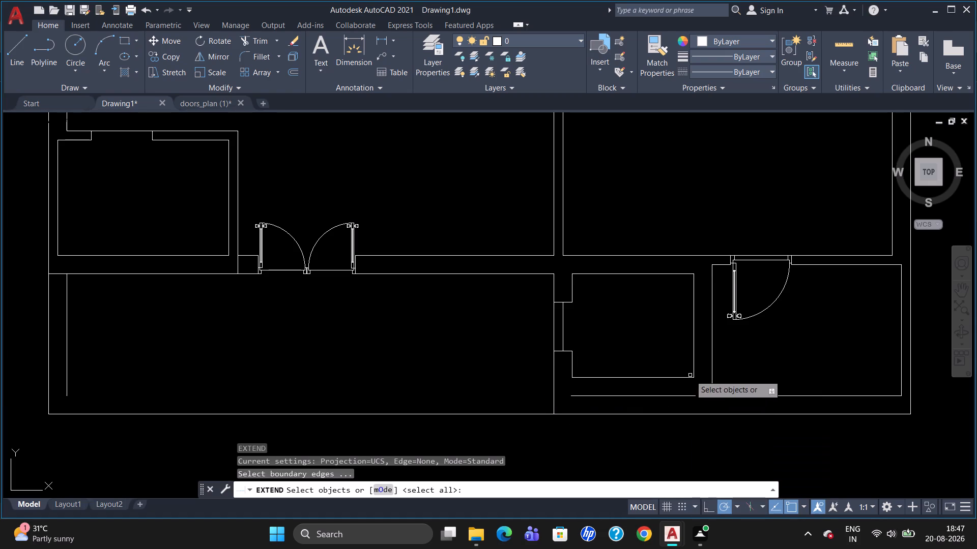
pyautogui.click(674, 396)
pyautogui.click(693, 363)
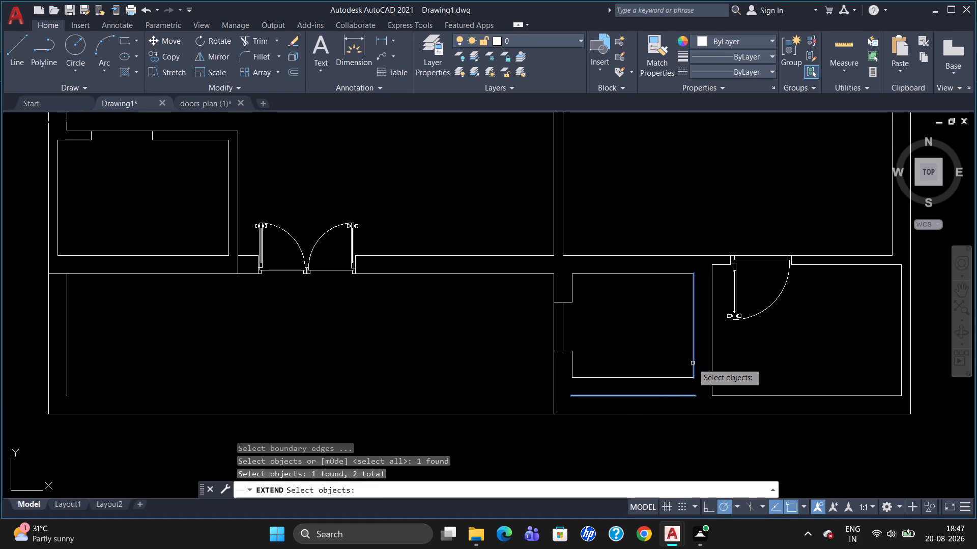
pyautogui.press('Return')
pyautogui.click(694, 363)
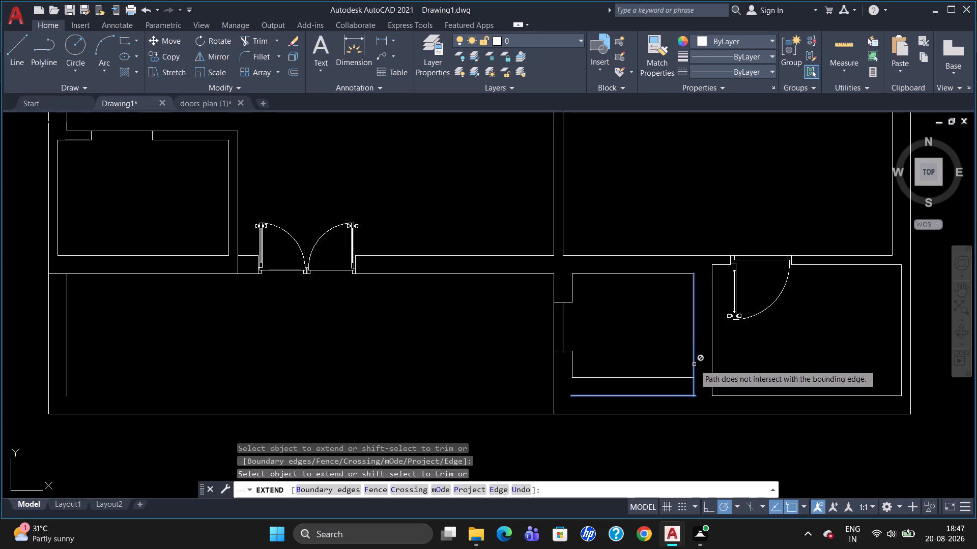
pyautogui.click(573, 371)
pyautogui.press('Escape')
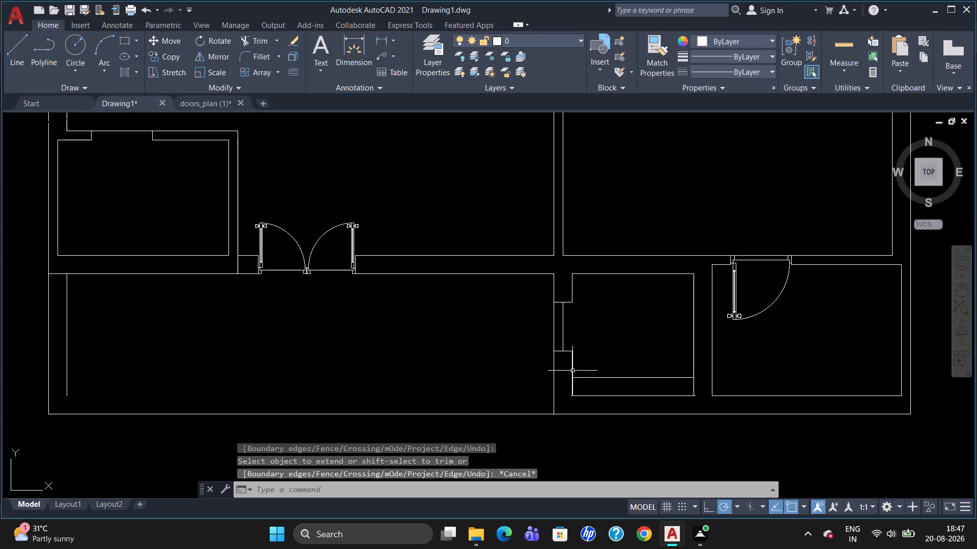
# Erase the small bottom room's old bottom line above the new one.
pyautogui.click(616, 377)
pyautogui.press('Delete')
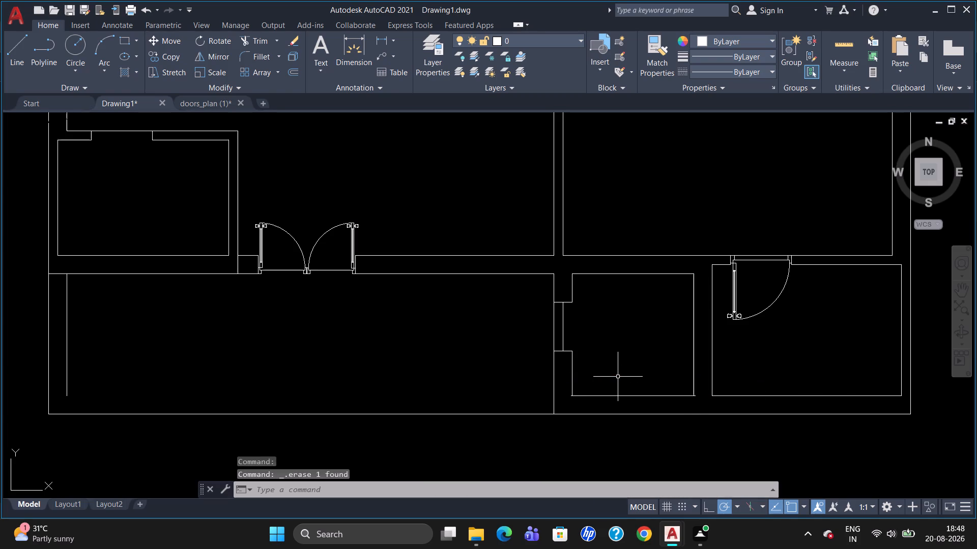
# Trim the new bottom line's overhanging ends at the small room's east and west inner wall lines.
pyautogui.scroll(1, 707, 404)
pyautogui.press('t')
pyautogui.press('r')
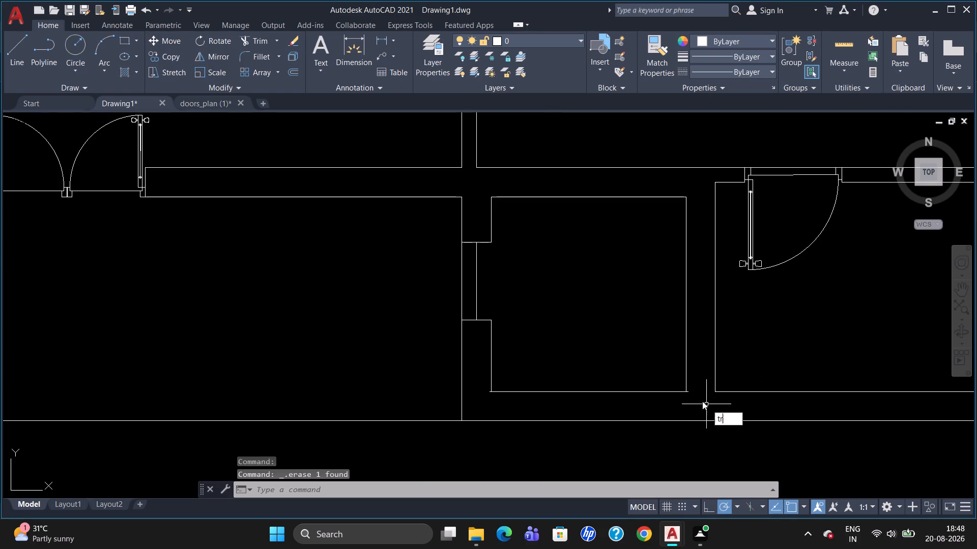
pyautogui.press('Return')
pyautogui.press('Return')
pyautogui.click(689, 392)
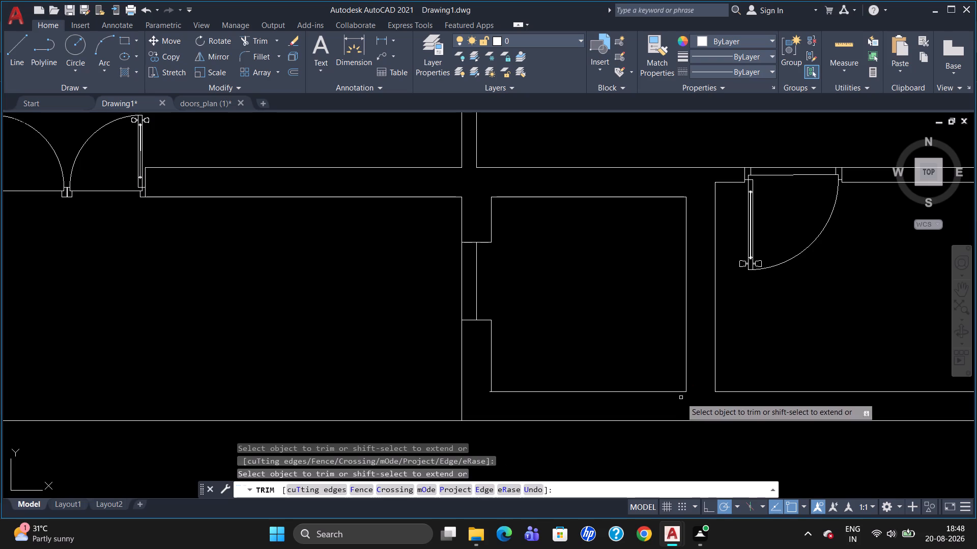
pyautogui.click(488, 392)
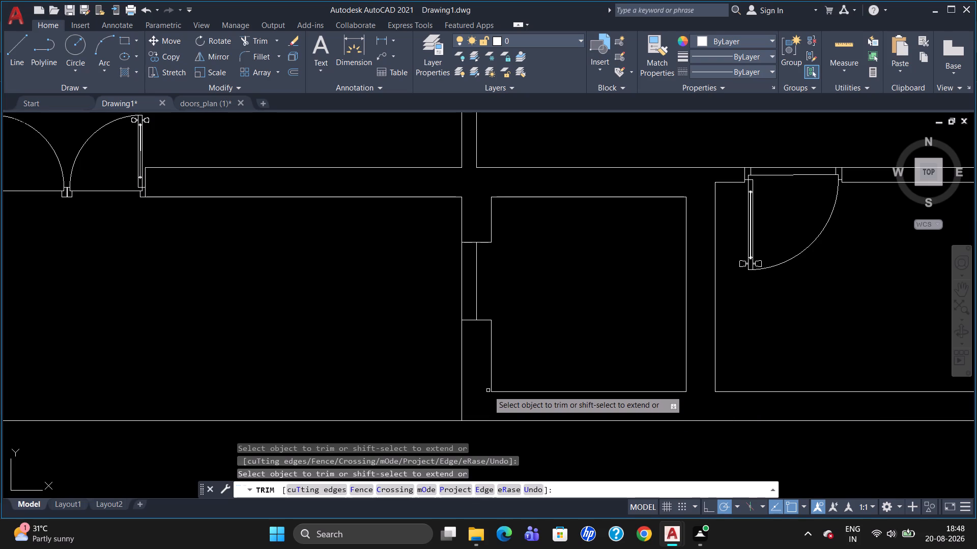
# Erase the centre line in the small bottom room's west wall opening, along with the lower jamb line and inner wall segment below it.
pyautogui.press('Escape')
pyautogui.scroll(-2, 467, 279)
pyautogui.scroll(3, 470, 244)
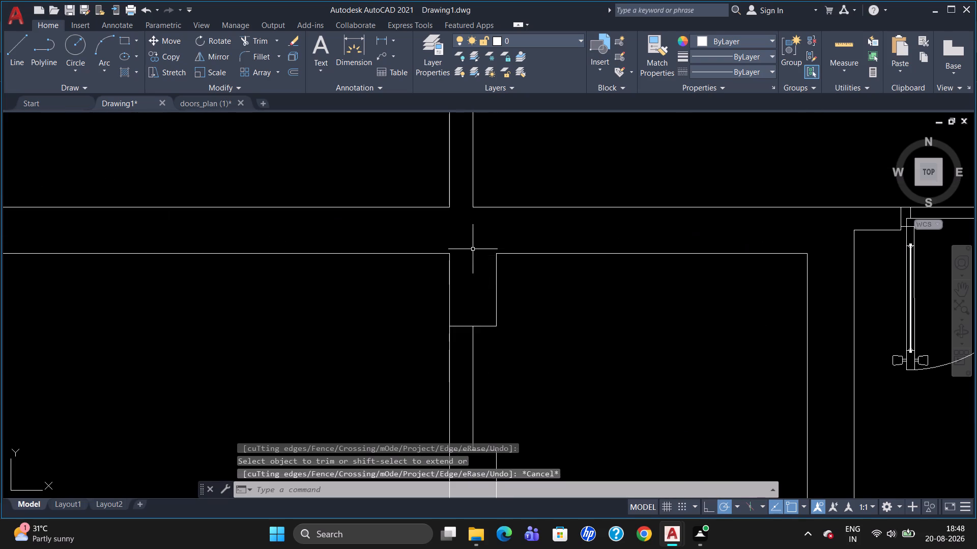
pyautogui.click(471, 371)
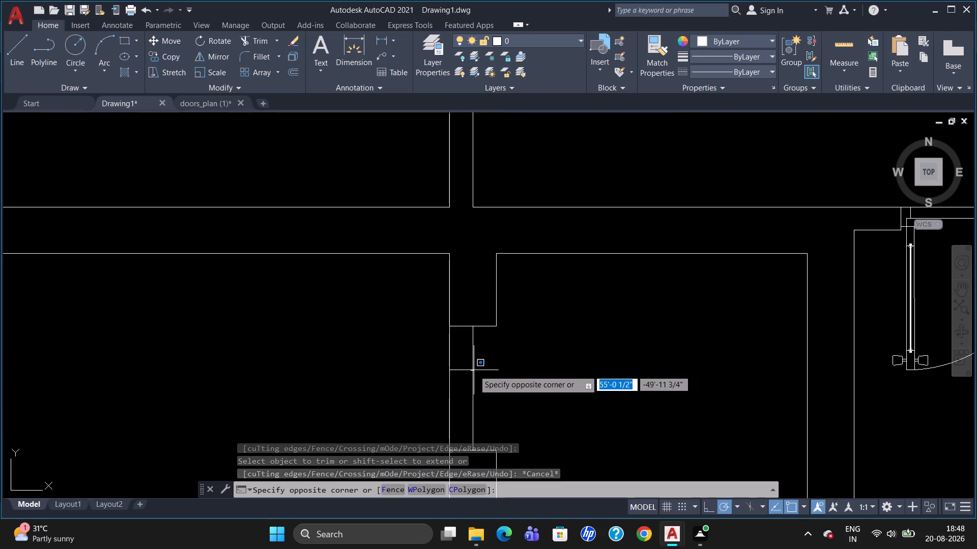
pyautogui.click(473, 370)
pyautogui.press('Escape')
pyautogui.scroll(-3, 568, 314)
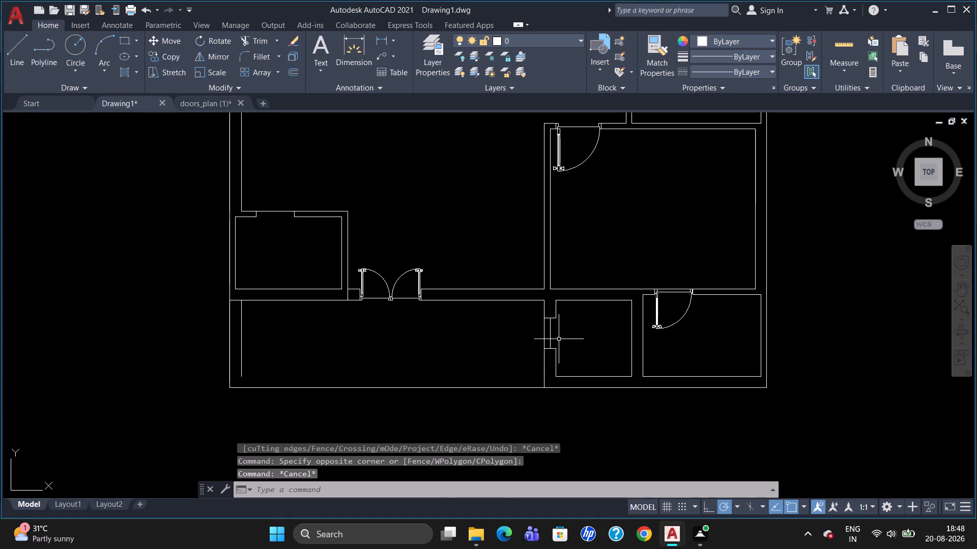
pyautogui.click(550, 337)
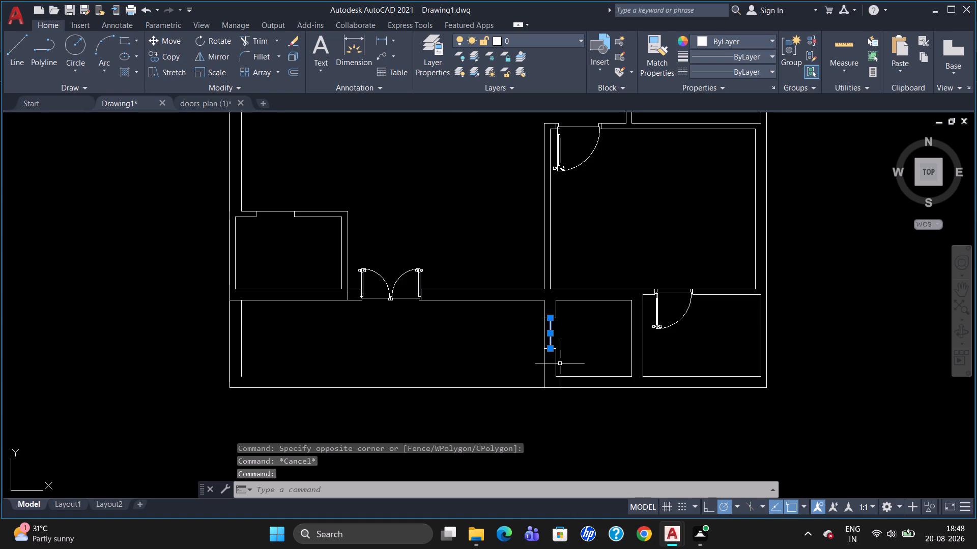
pyautogui.click(555, 364)
pyautogui.press('Delete')
pyautogui.scroll(1, 555, 356)
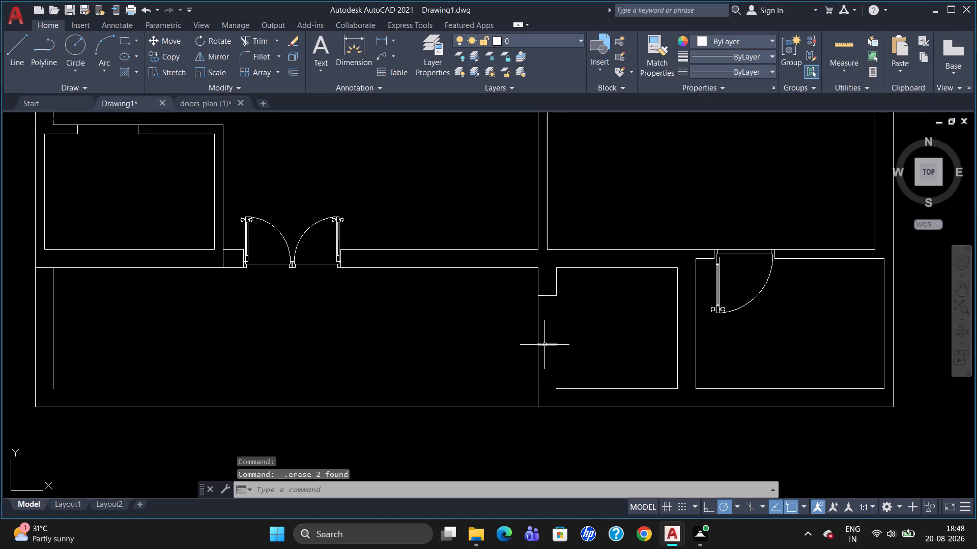
pyautogui.click(544, 344)
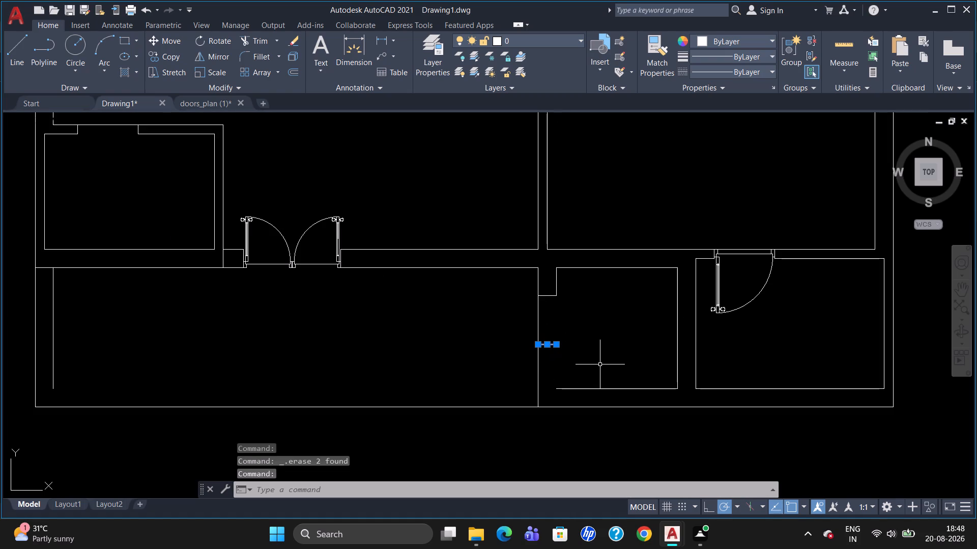
pyautogui.press('Delete')
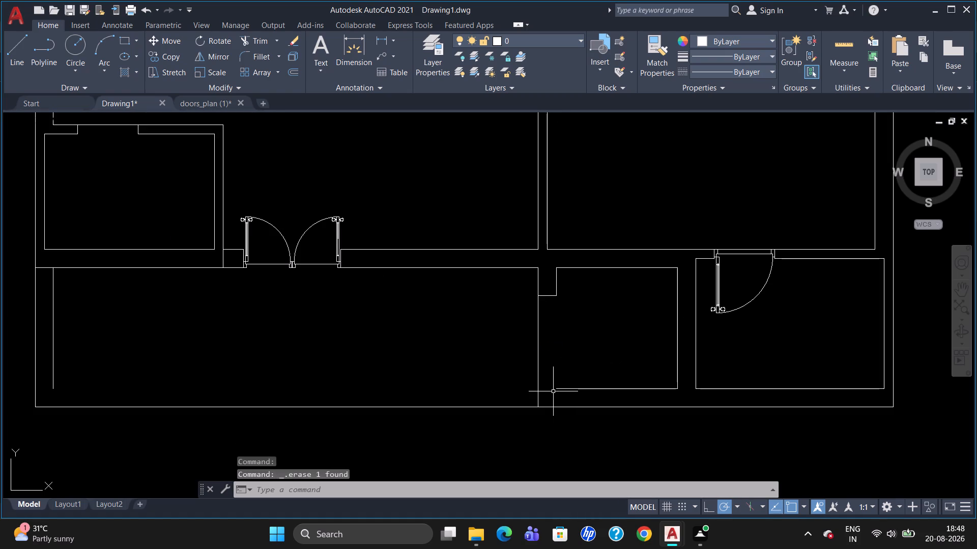
# Draw a line about 1'-6" up from the small room's south-west inner corner and across the wall to its outer line.
pyautogui.press('l')
pyautogui.press('Return')
pyautogui.click(553, 389)
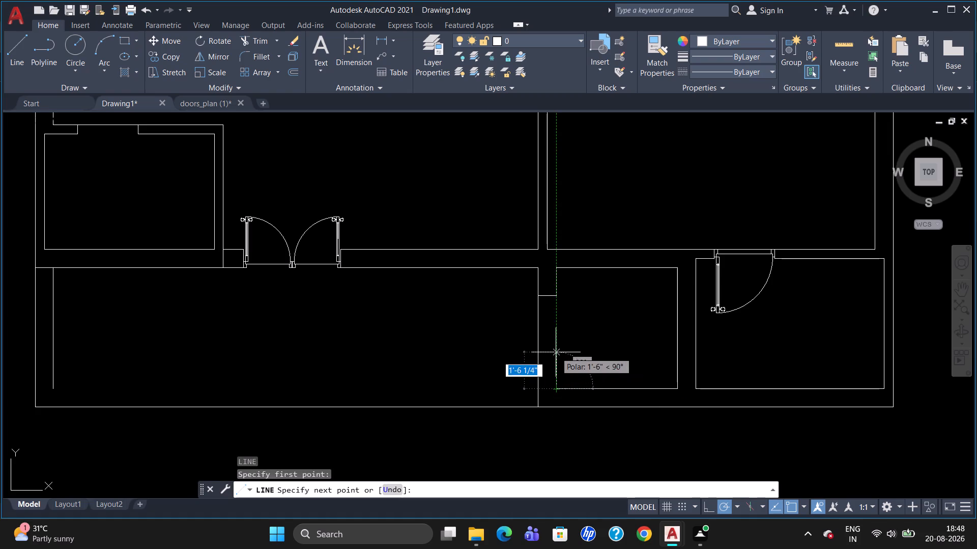
pyautogui.click(556, 352)
pyautogui.click(539, 351)
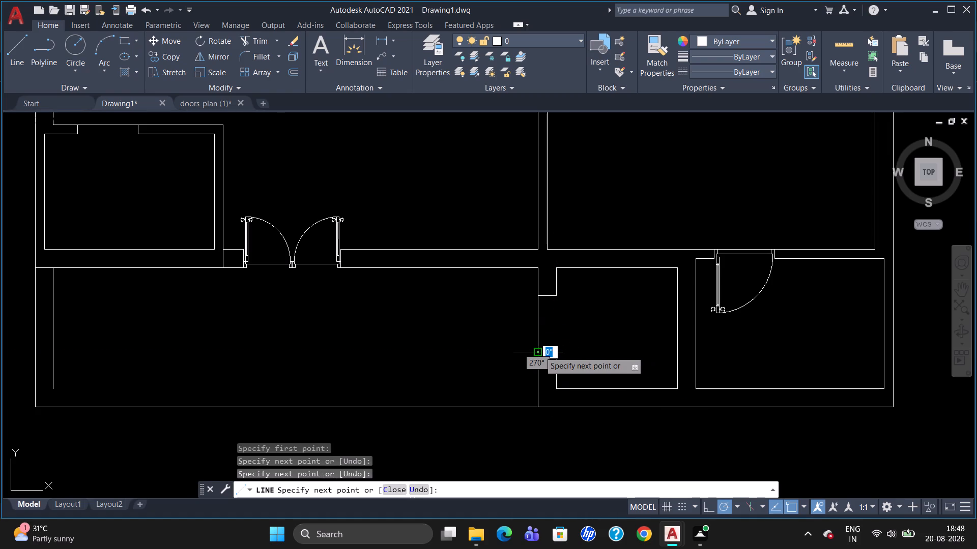
pyautogui.press('Escape')
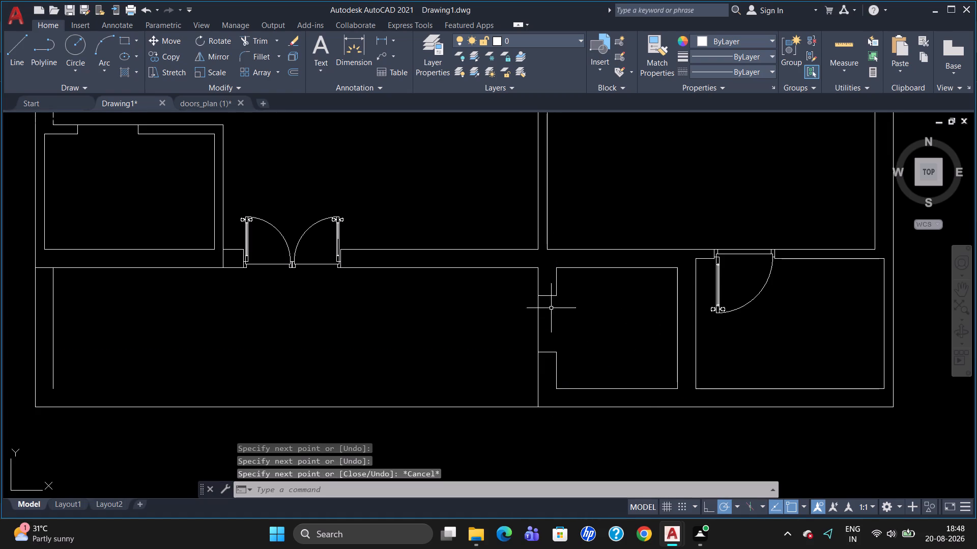
# Erase the upper jamb line of the small bottom room's west opening and the short inner wall segment above it.
pyautogui.click(545, 297)
pyautogui.click(557, 285)
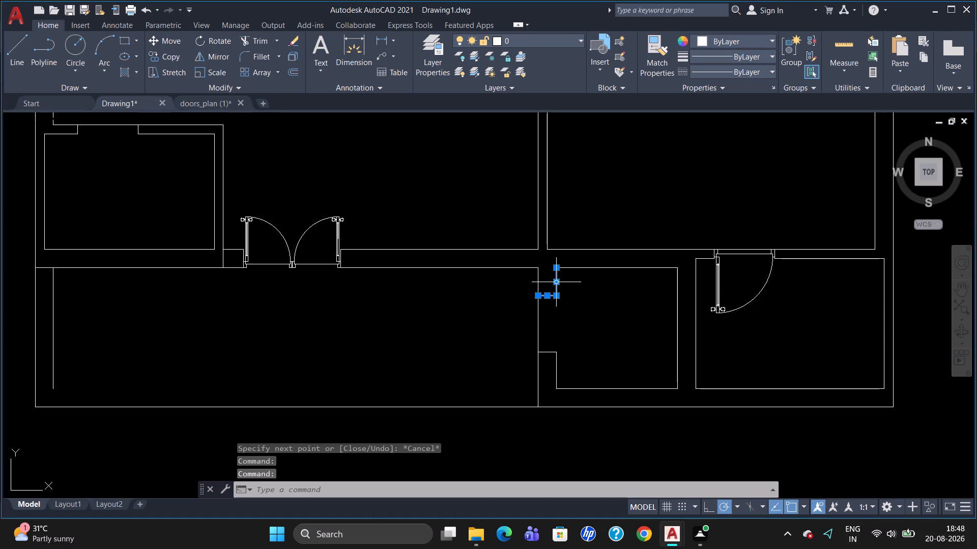
pyautogui.press('Delete')
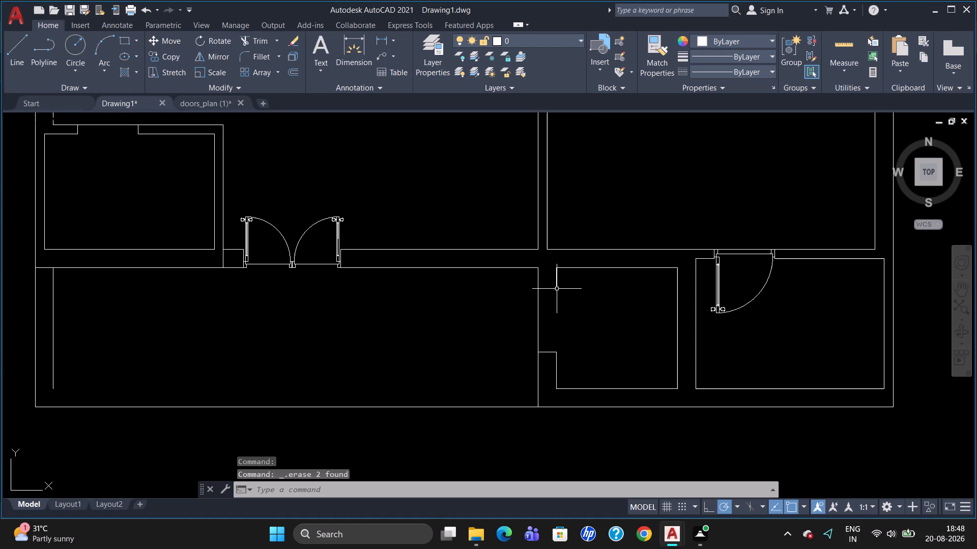
# Redraw the opening's upper jamb, running the inner wall line down about 4" and 9" across to the outer wall line.
pyautogui.press('l')
pyautogui.press('Return')
pyautogui.click(557, 289)
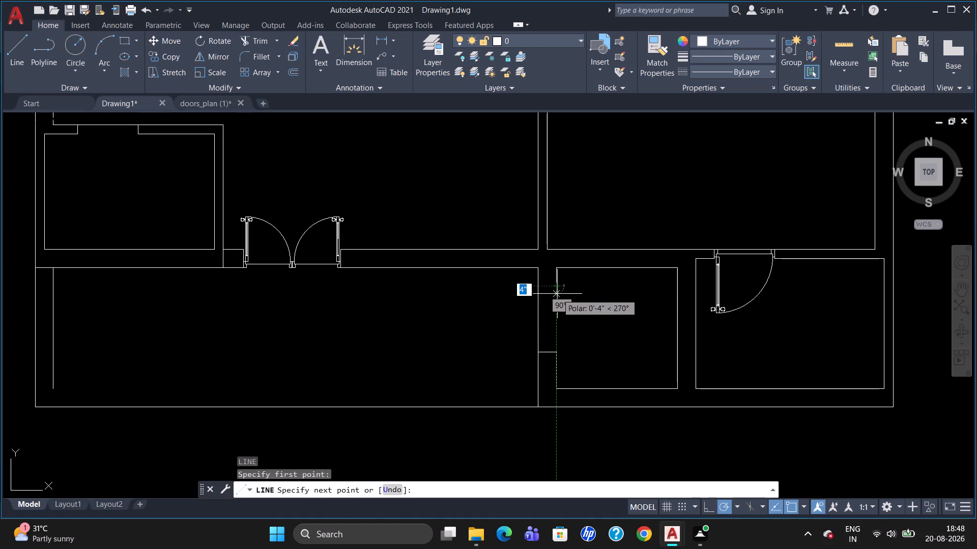
pyautogui.click(557, 295)
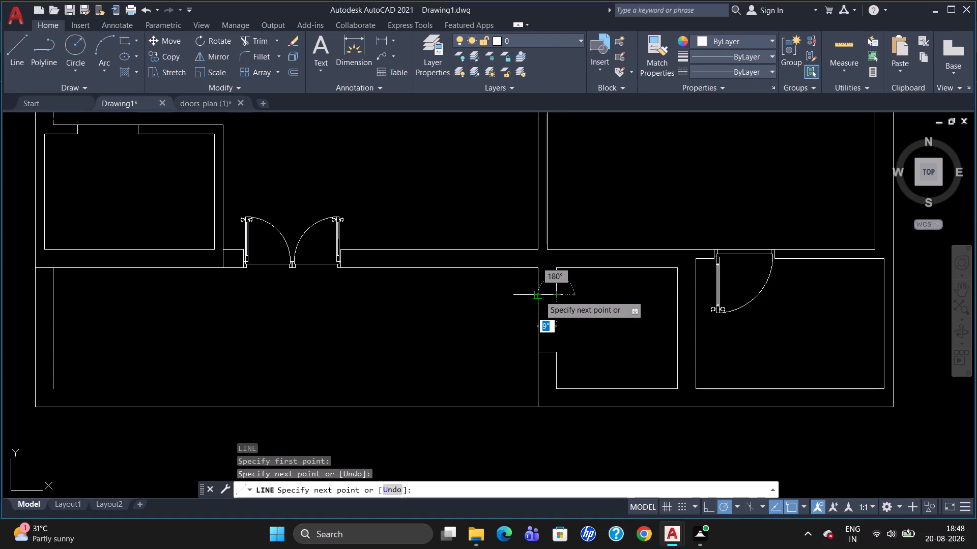
pyautogui.click(538, 296)
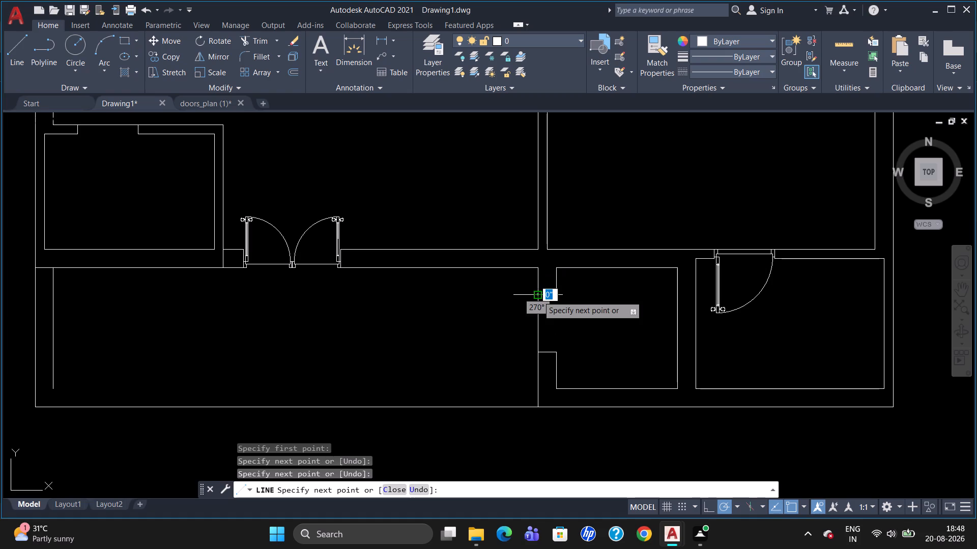
pyautogui.press('Escape')
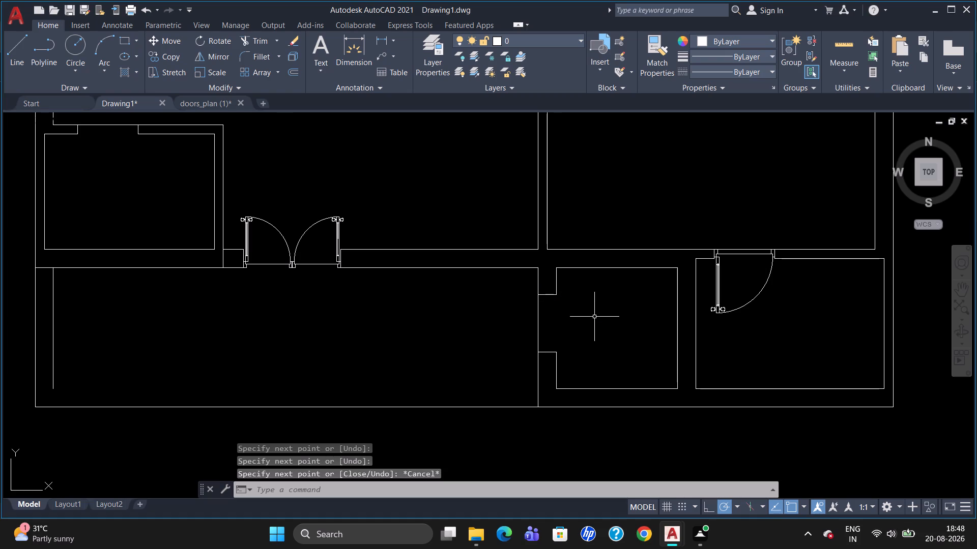
# Draw a vertical line between the midpoints of the upper and lower jambs in the small room's west opening.
pyautogui.press('l')
pyautogui.press('Return')
pyautogui.click(547, 297)
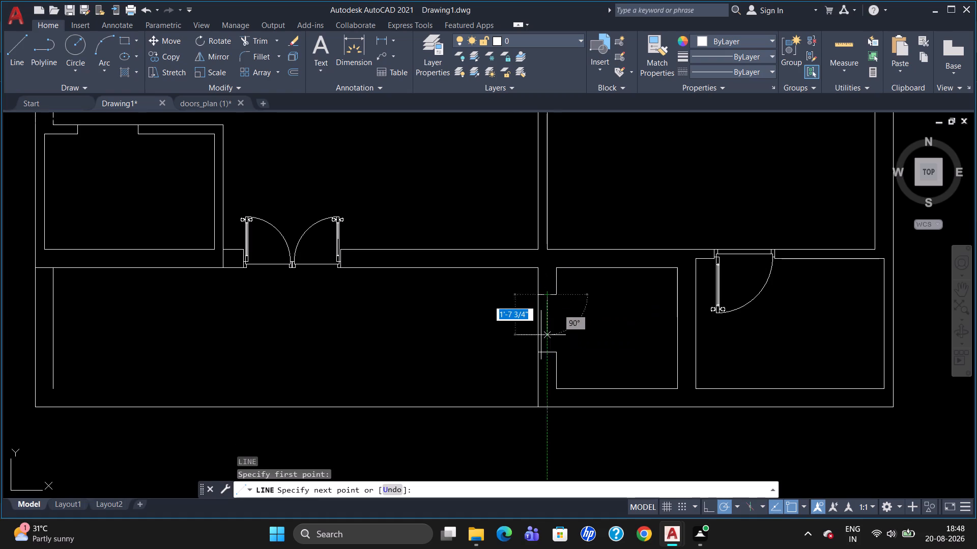
pyautogui.click(547, 354)
pyautogui.press('Escape')
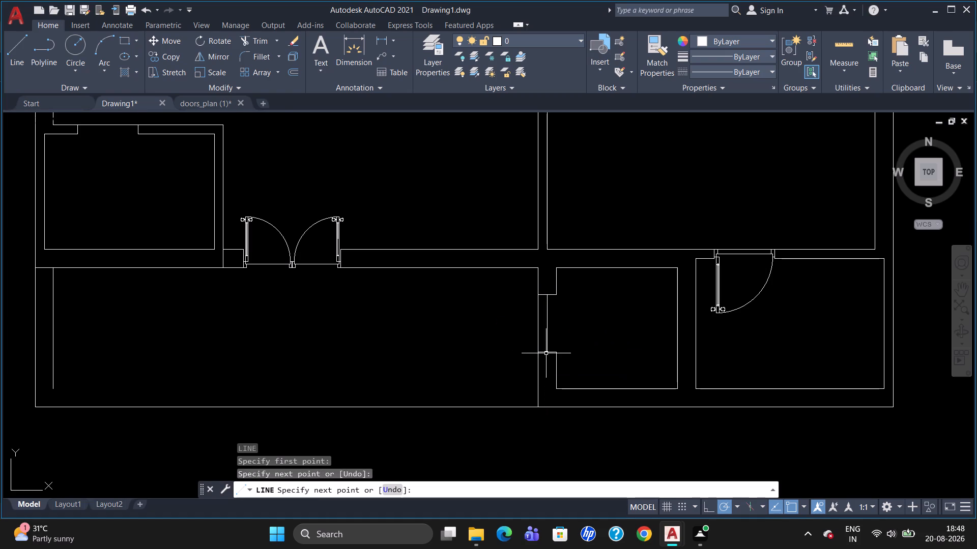
# Erase the leftover vertical inner line at the west end of the space below the hall.
pyautogui.scroll(-1, 700, 330)
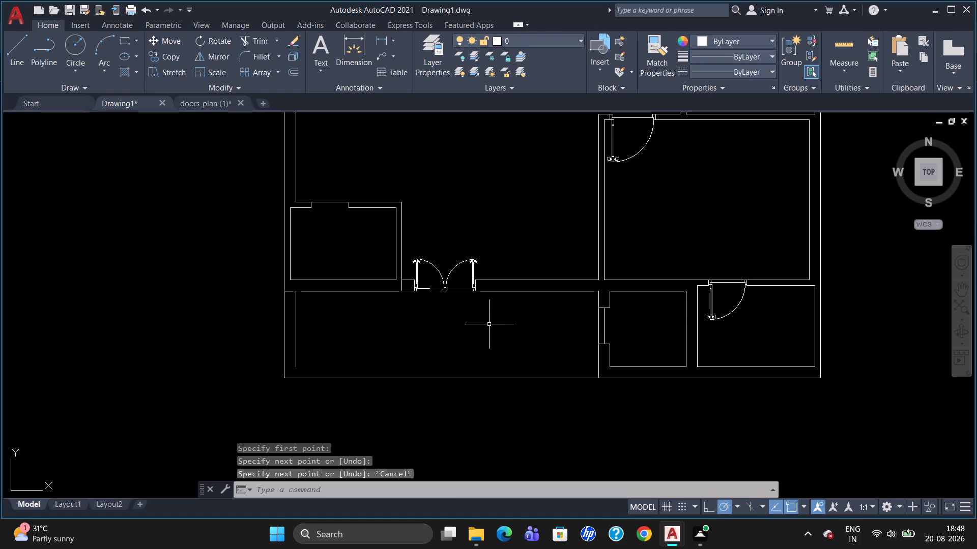
pyautogui.scroll(-1, 484, 324)
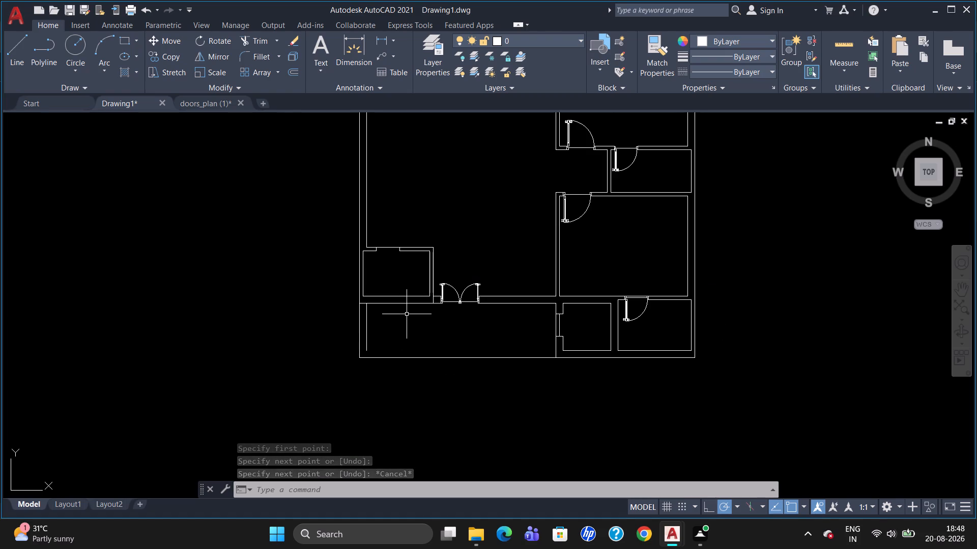
pyautogui.click(367, 337)
pyautogui.press('Delete')
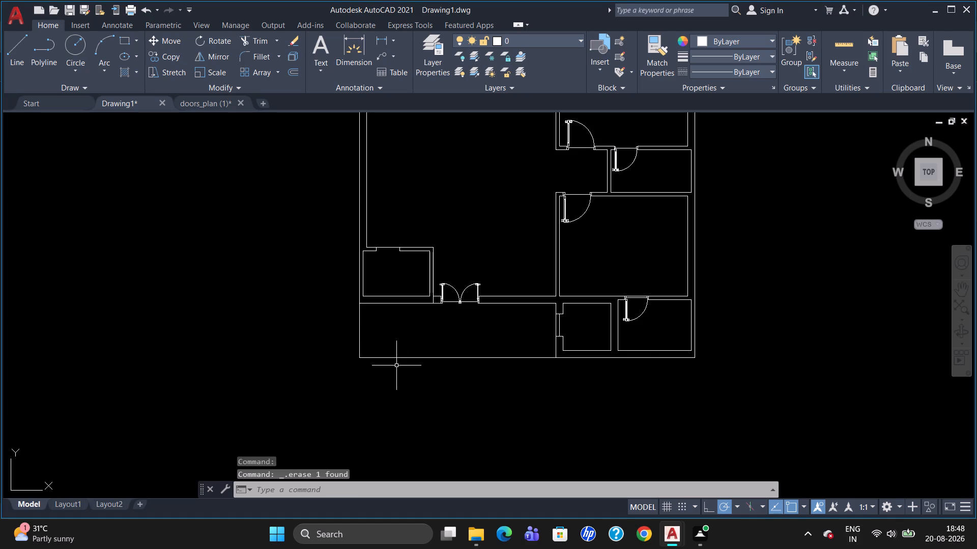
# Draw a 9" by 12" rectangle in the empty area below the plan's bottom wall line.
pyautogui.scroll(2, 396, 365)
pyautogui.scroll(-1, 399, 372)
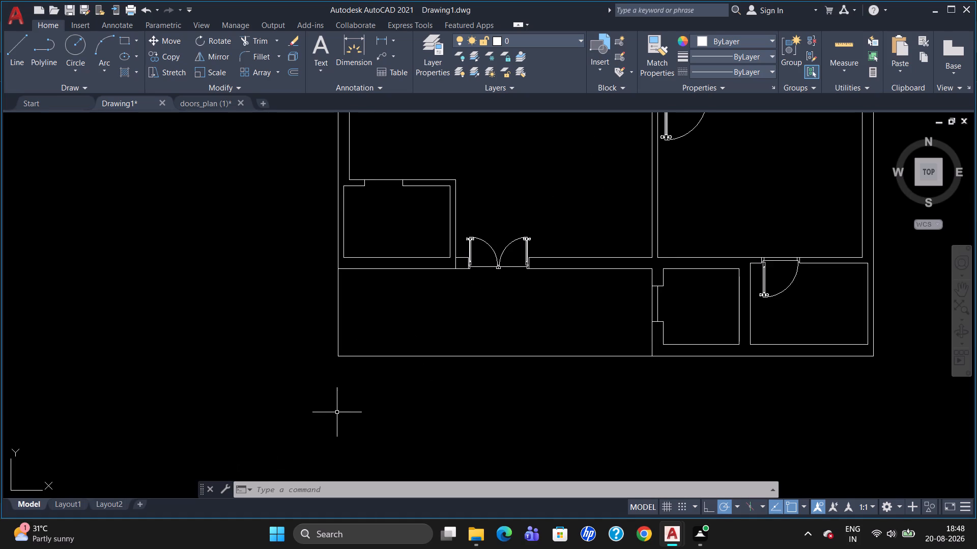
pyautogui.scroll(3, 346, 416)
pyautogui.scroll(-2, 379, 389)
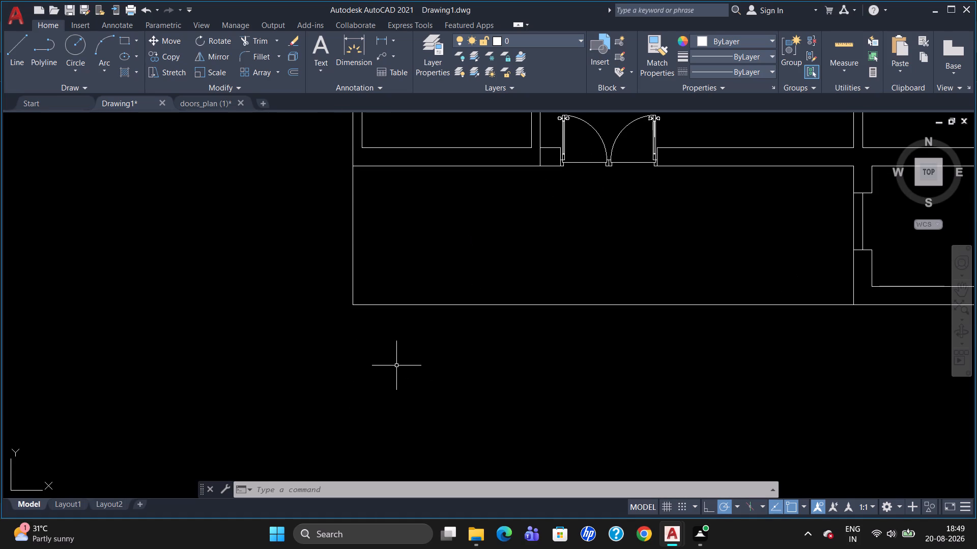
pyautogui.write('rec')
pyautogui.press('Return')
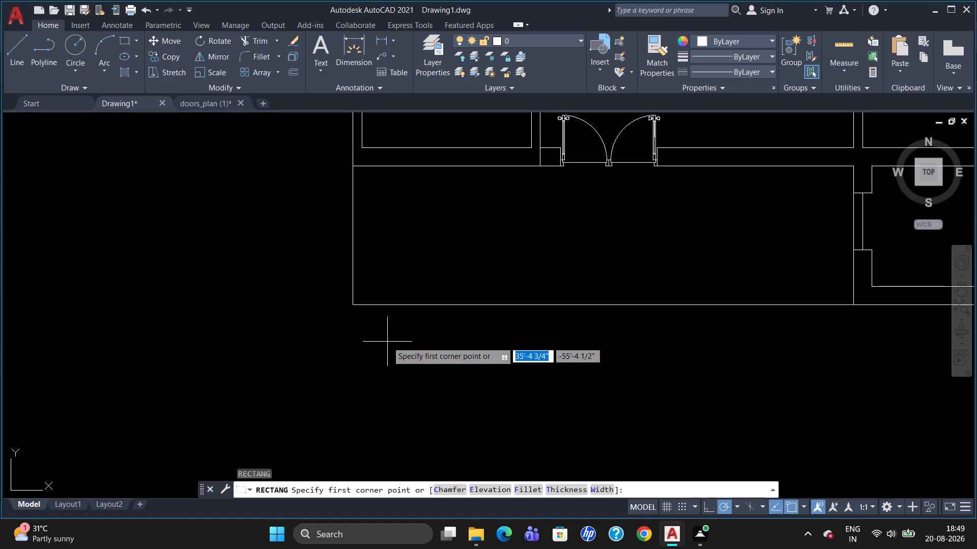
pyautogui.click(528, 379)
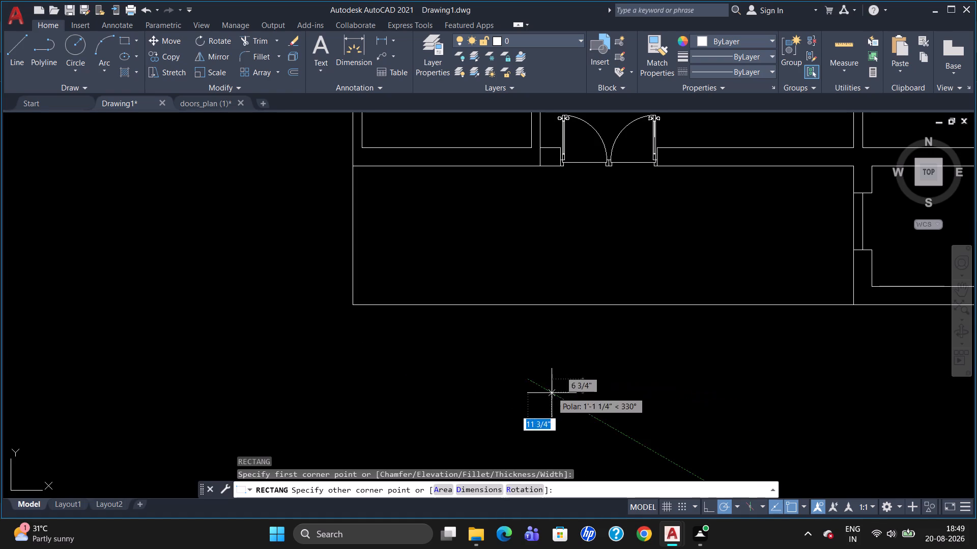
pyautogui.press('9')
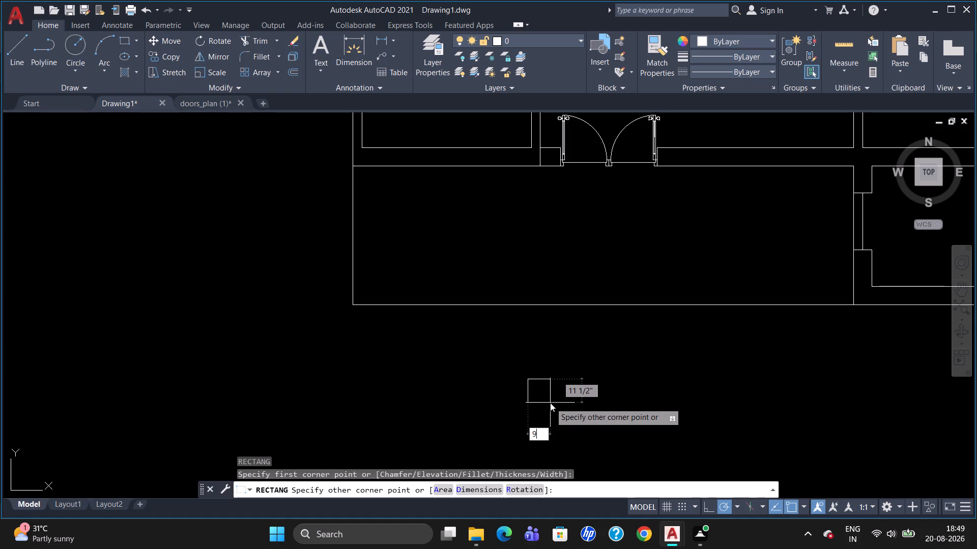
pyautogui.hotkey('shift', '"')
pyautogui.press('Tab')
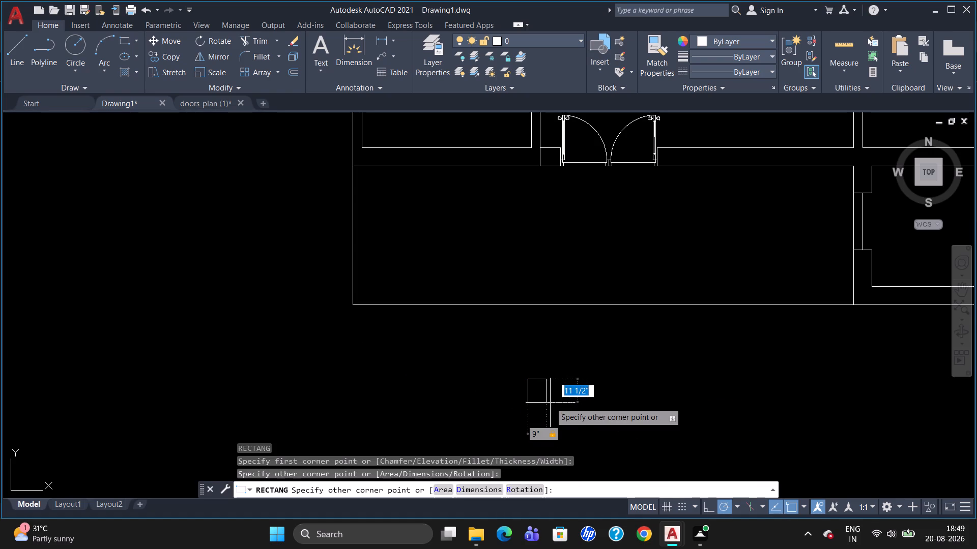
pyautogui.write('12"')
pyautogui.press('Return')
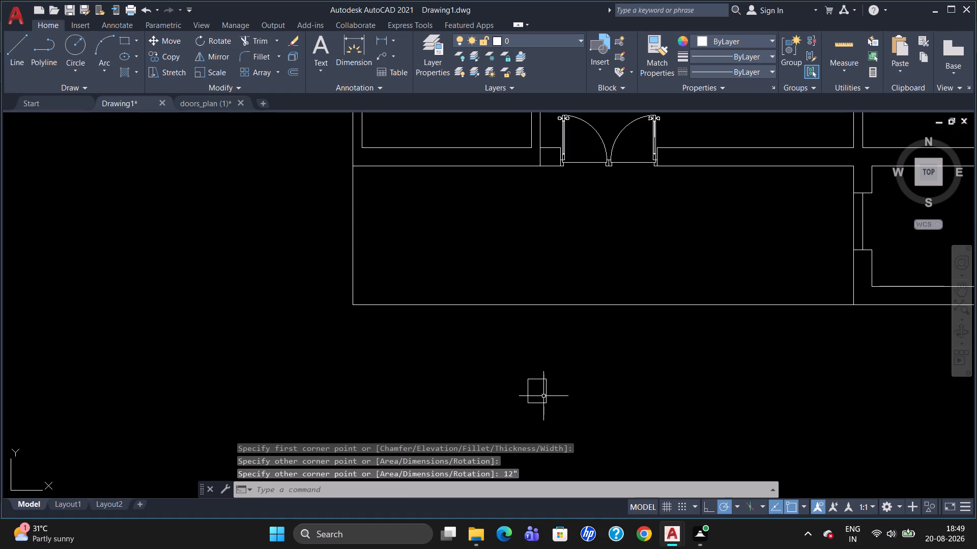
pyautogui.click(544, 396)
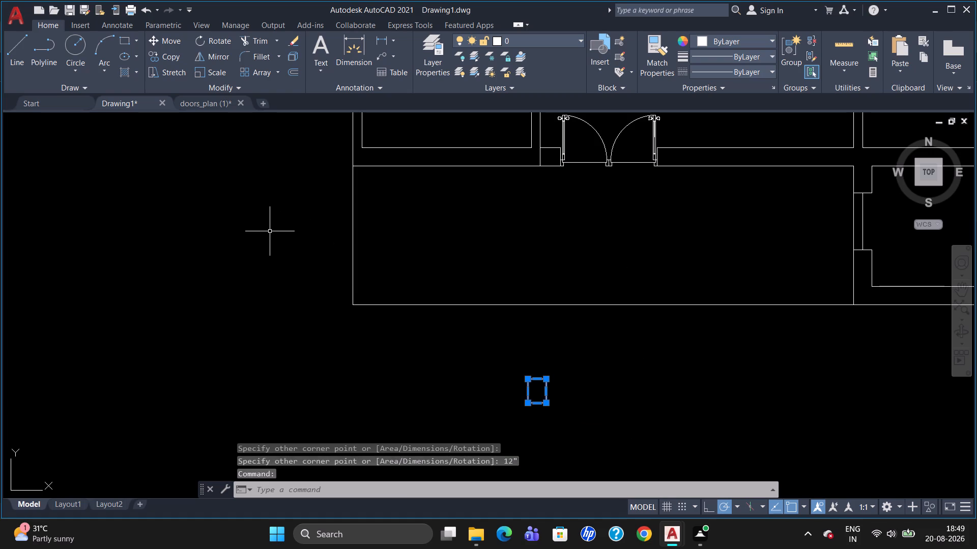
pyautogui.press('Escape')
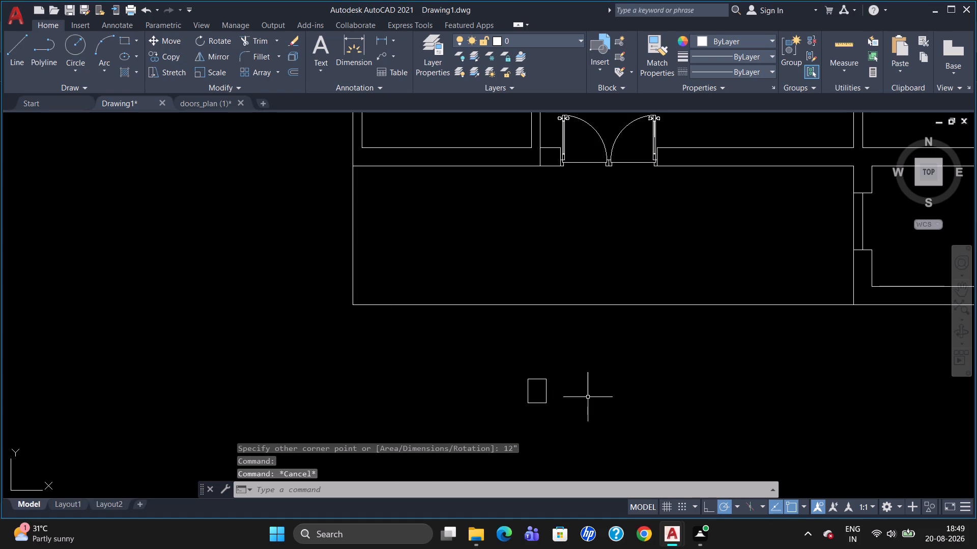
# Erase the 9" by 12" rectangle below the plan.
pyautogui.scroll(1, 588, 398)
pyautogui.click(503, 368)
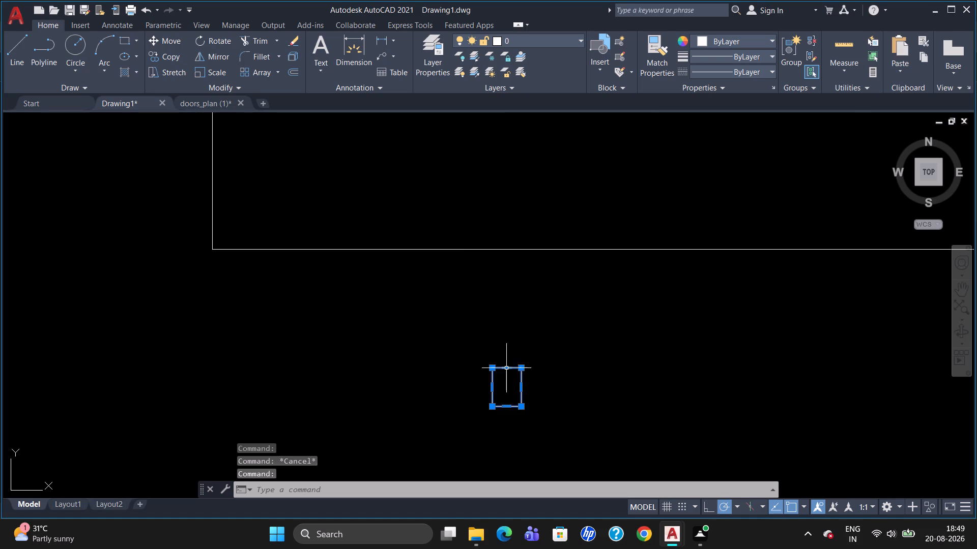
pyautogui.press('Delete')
# Draw a 9" by 12" rectangle with a 0.5 line width in the empty area below the plan's bottom wall line.
pyautogui.write('rec')
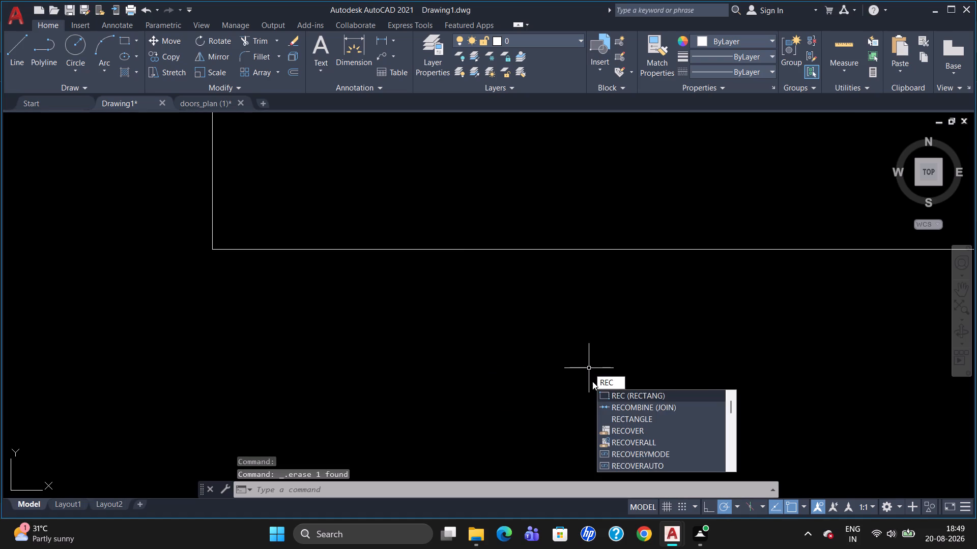
pyautogui.press('Return')
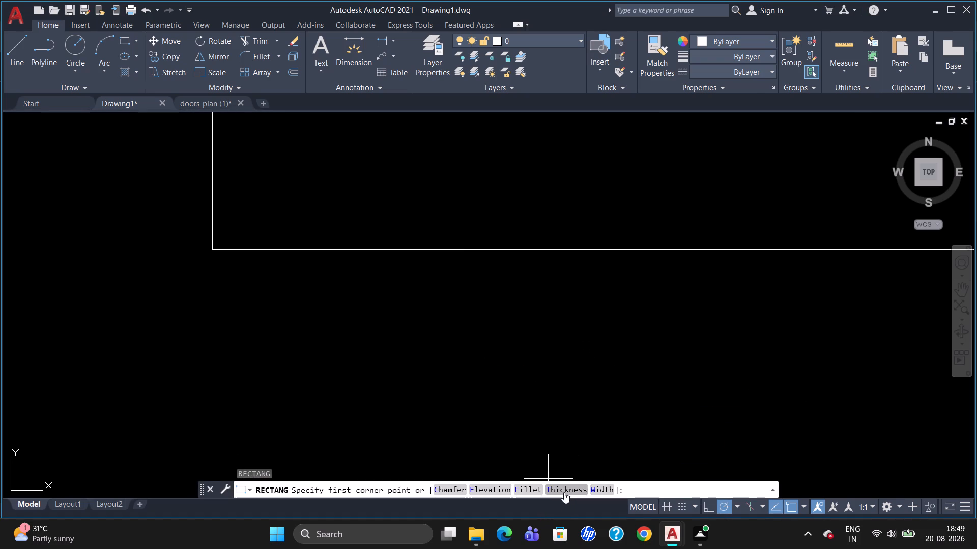
pyautogui.click(596, 489)
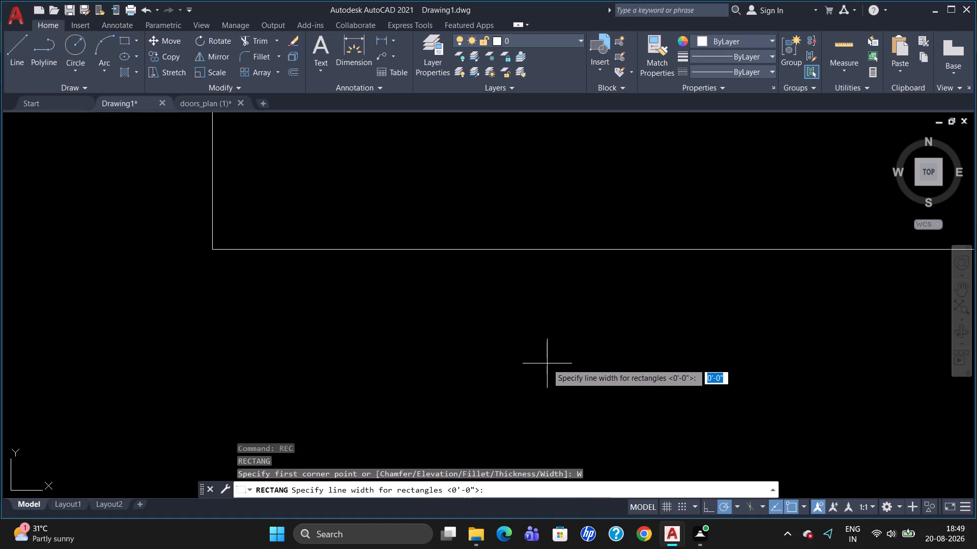
pyautogui.write('0.5')
pyautogui.press('Return')
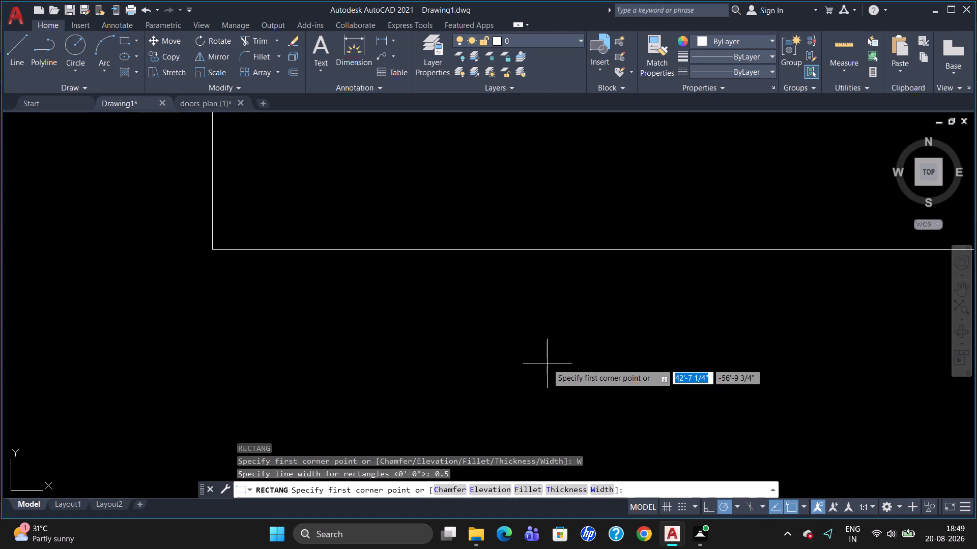
pyautogui.click(538, 345)
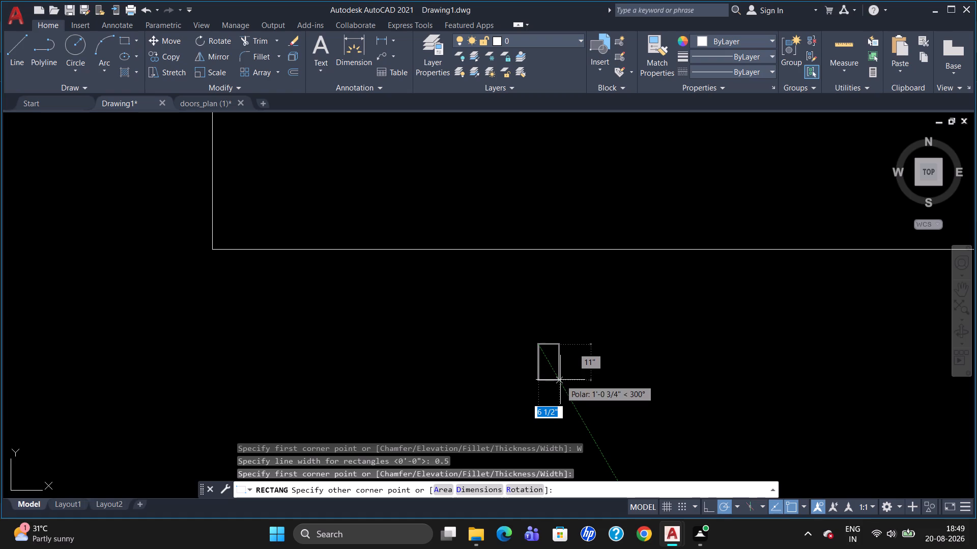
pyautogui.press('5')
pyautogui.press('BackSpace')
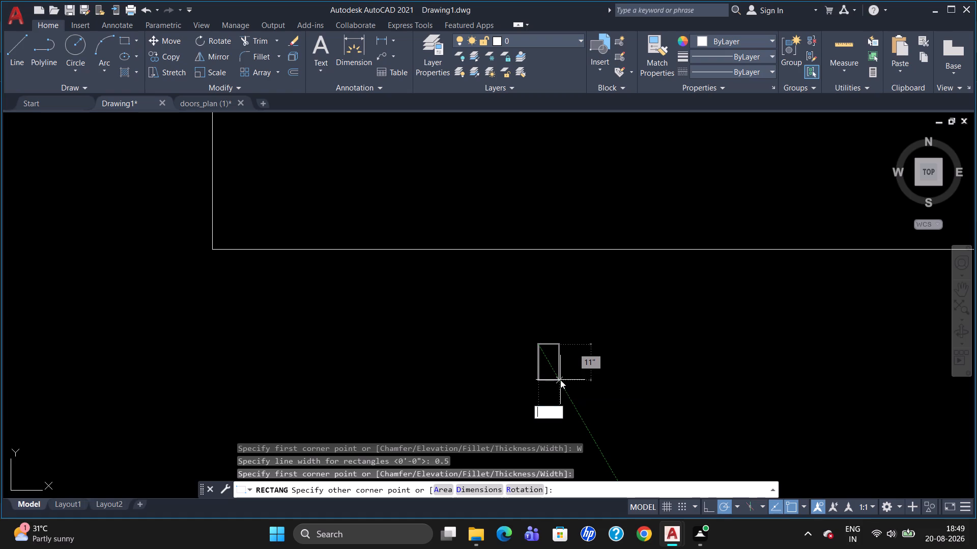
pyautogui.write('9"')
pyautogui.press('Tab')
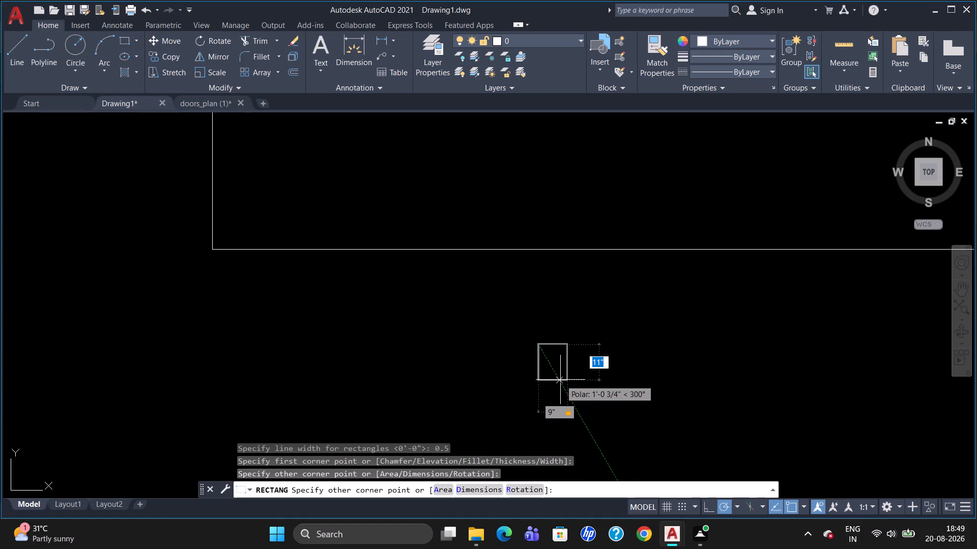
pyautogui.write('12"')
pyautogui.press('Return')
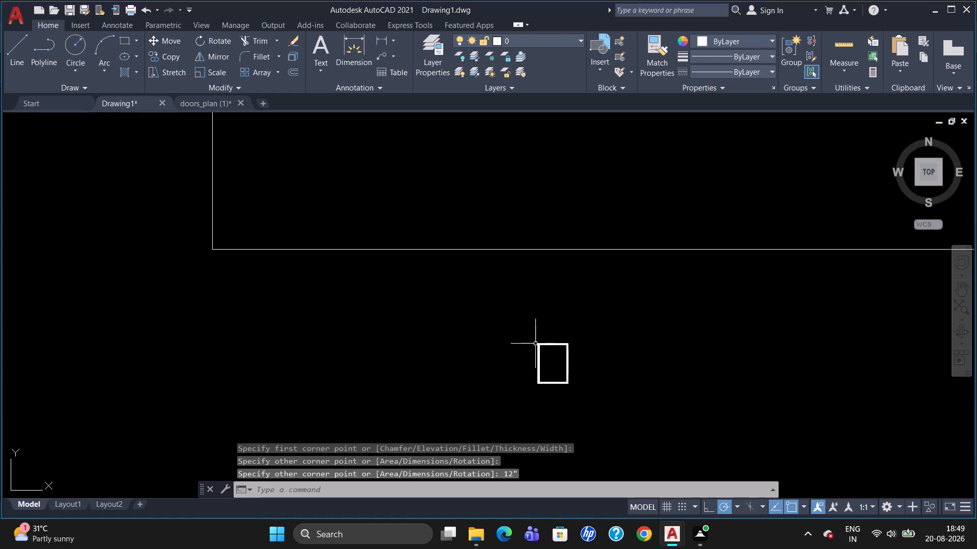
# Hatch the inside of the 9" by 12" rectangle with the ANSI31 pattern at scale 0.5.
pyautogui.click(132, 70)
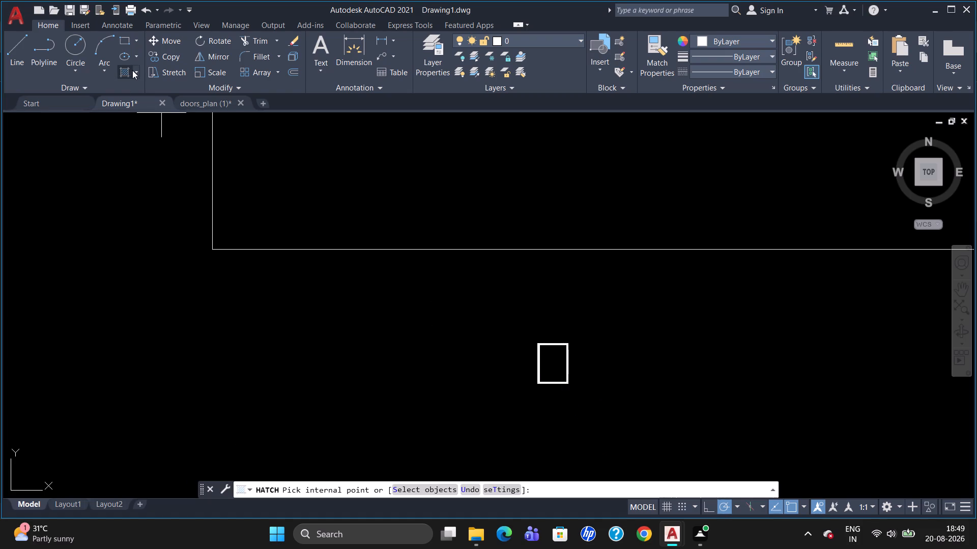
pyautogui.click(291, 76)
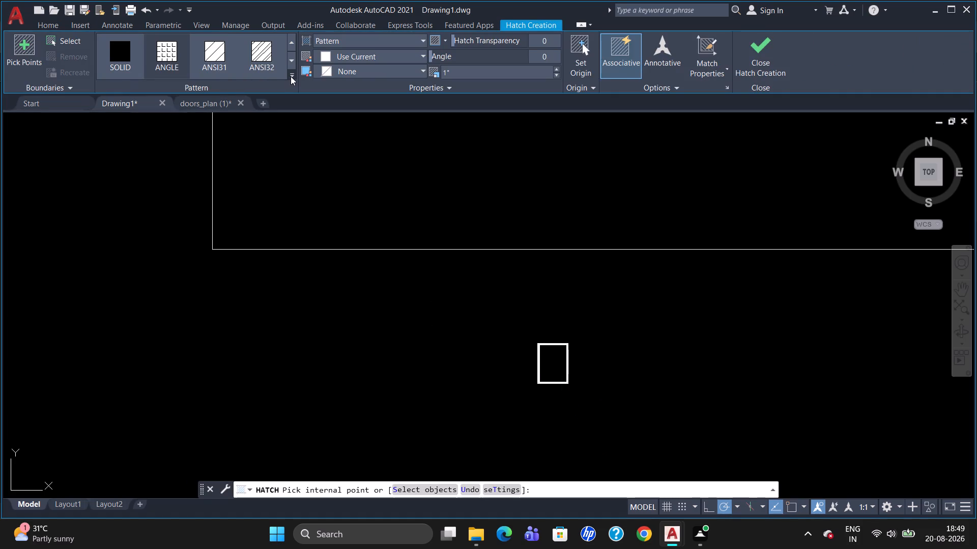
pyautogui.click(215, 62)
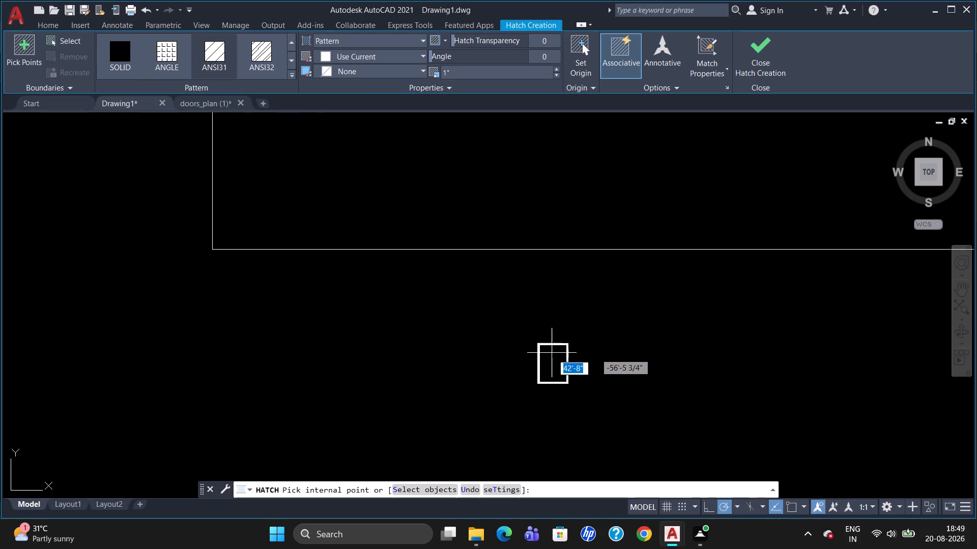
pyautogui.click(553, 355)
pyautogui.click(495, 76)
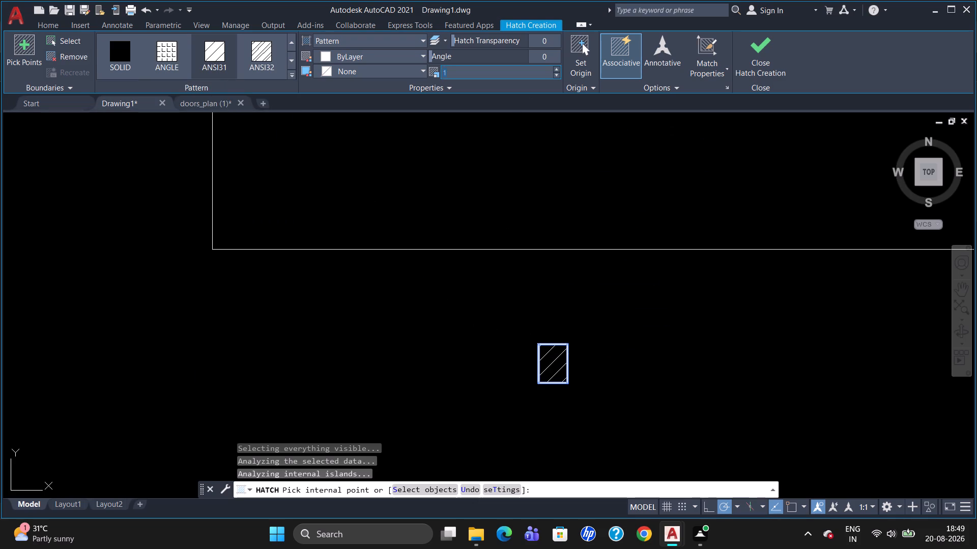
pyautogui.press('BackSpace')
pyautogui.write('0.5')
pyautogui.press('Return')
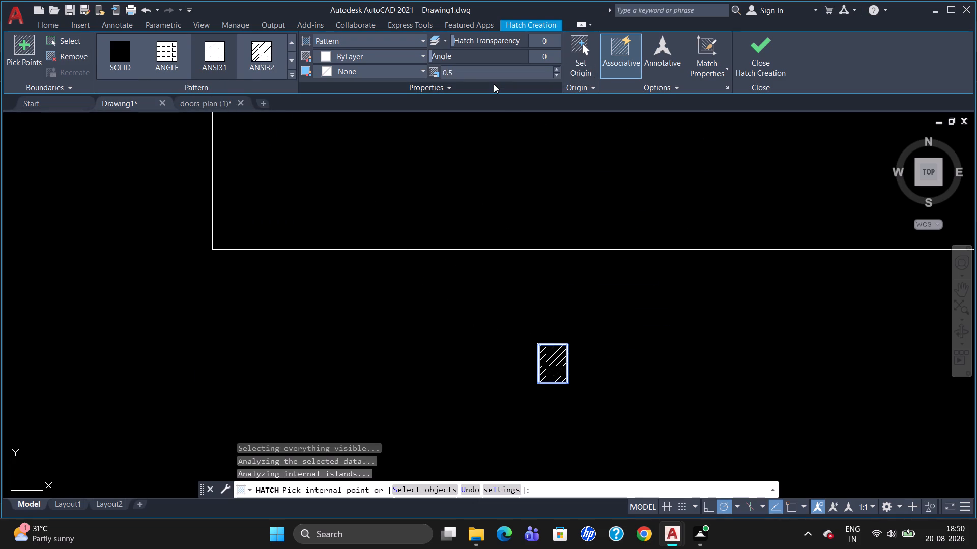
pyautogui.press('Escape')
# Change the colour of the rectangle's hatch to Red.
pyautogui.click(556, 362)
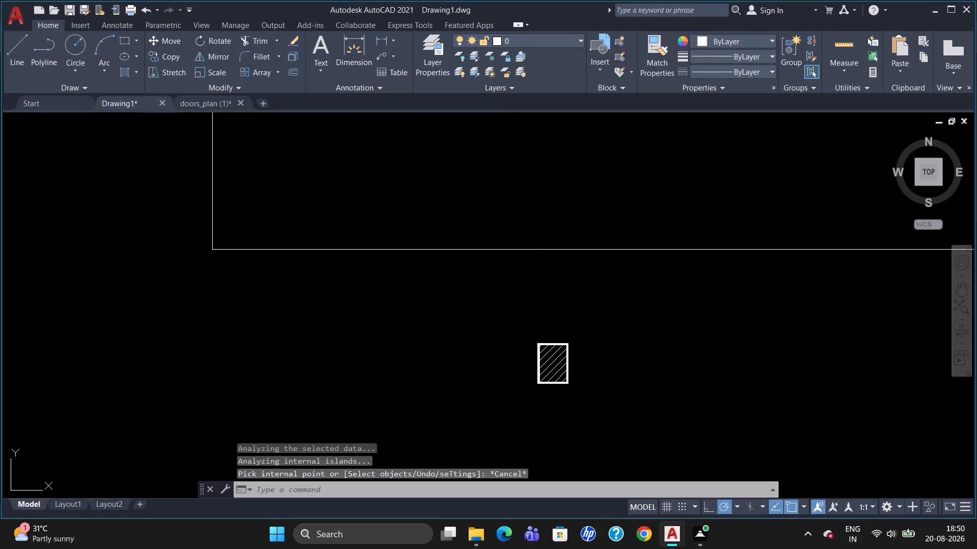
pyautogui.click(346, 54)
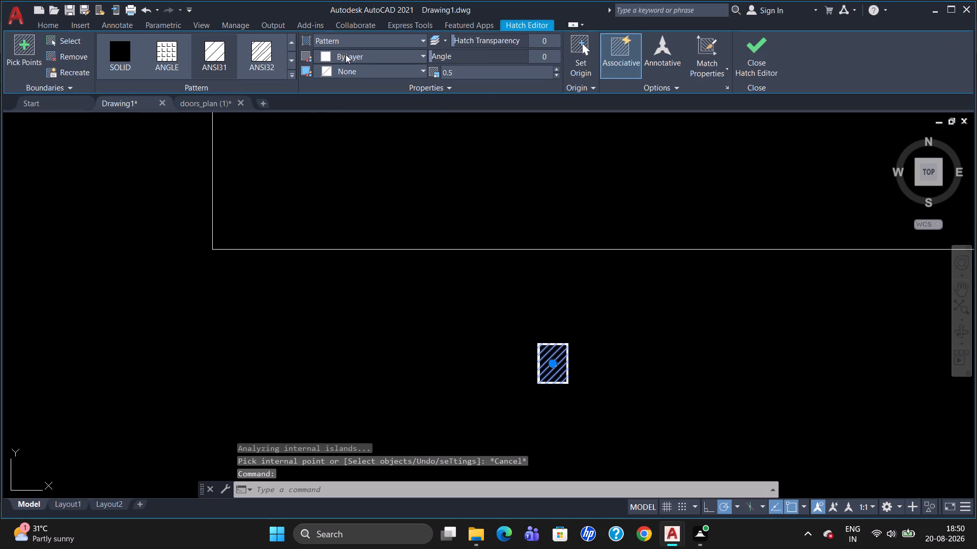
pyautogui.click(322, 185)
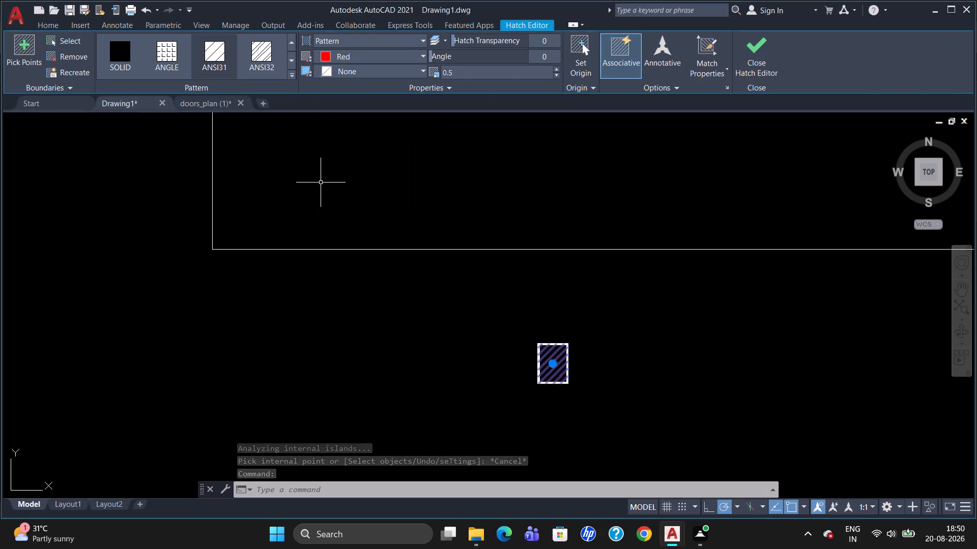
pyautogui.press('Escape')
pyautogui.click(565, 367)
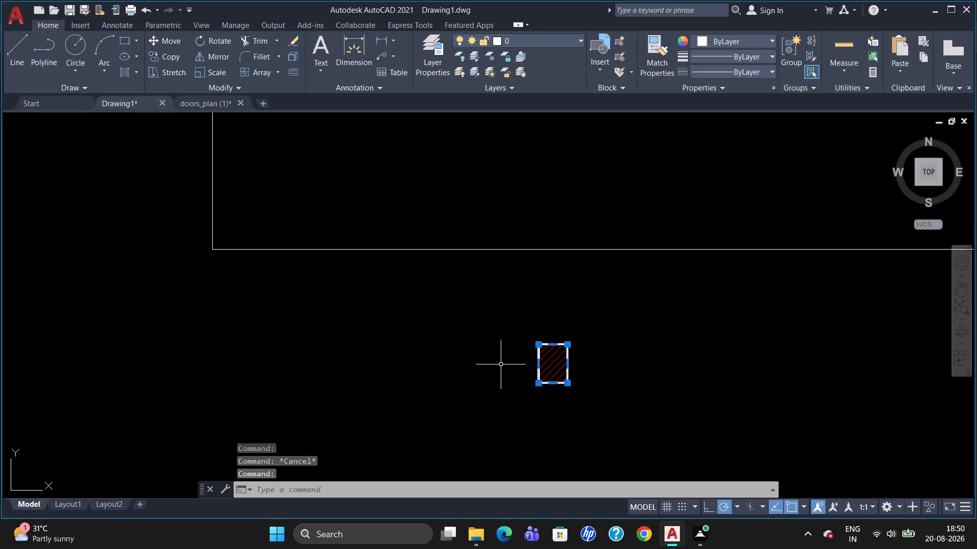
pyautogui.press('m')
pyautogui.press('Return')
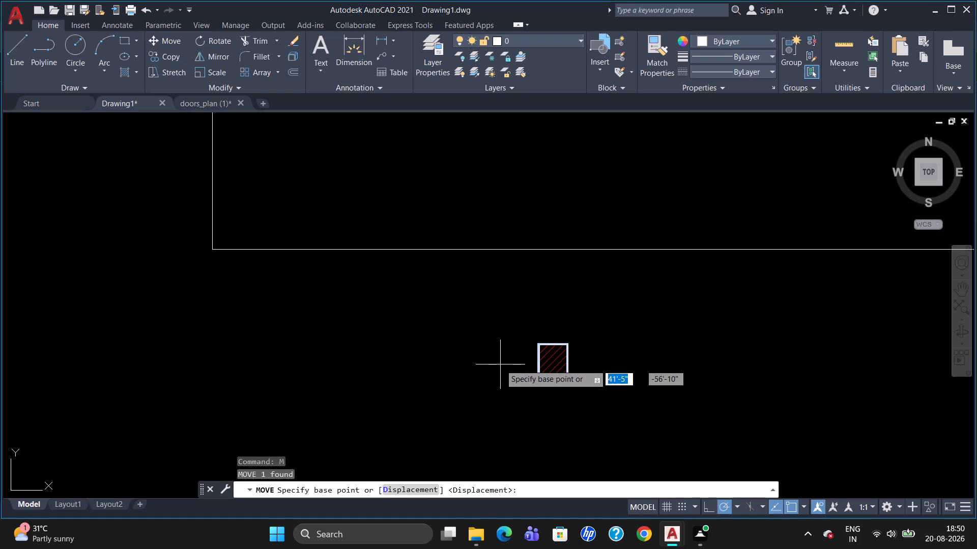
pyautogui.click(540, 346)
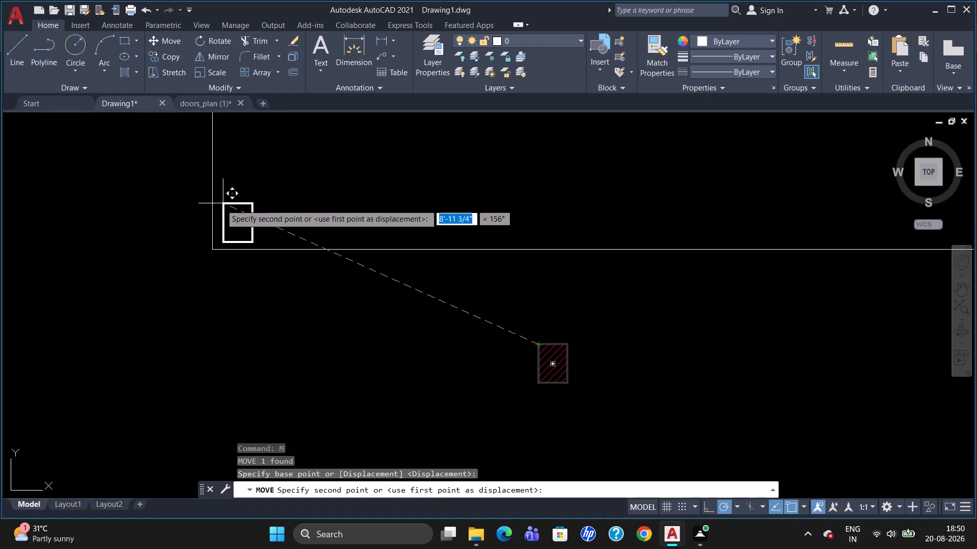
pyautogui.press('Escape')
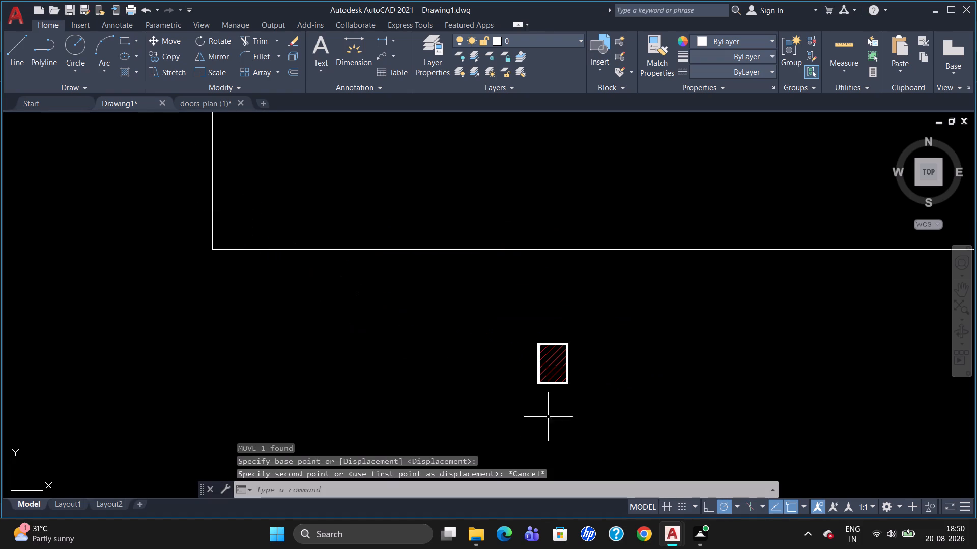
# Group the rectangle outline and its hatch into one column object.
pyautogui.moveTo(634, 409); pyautogui.dragTo(470, 381)
pyautogui.click(802, 58)
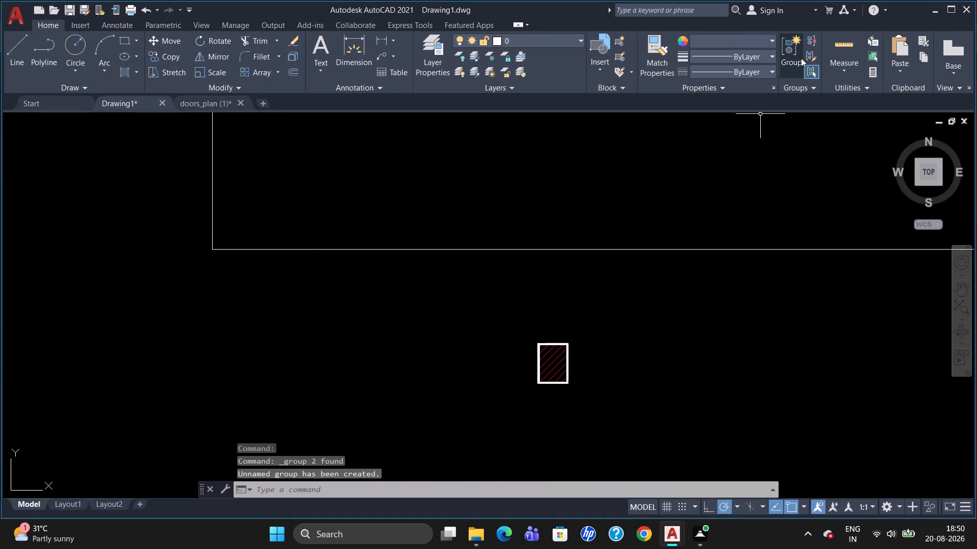
# Move the grouped column by its upper-left corner onto the west wall line, seating it in the plan's southwest corner.
pyautogui.press('m')
pyautogui.press('Return')
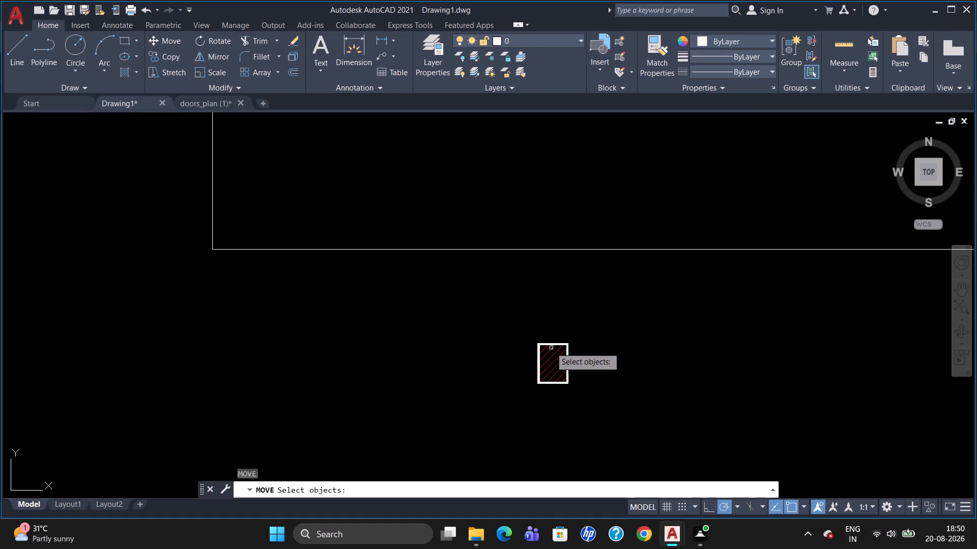
pyautogui.click(543, 344)
pyautogui.press('Return')
pyautogui.click(532, 343)
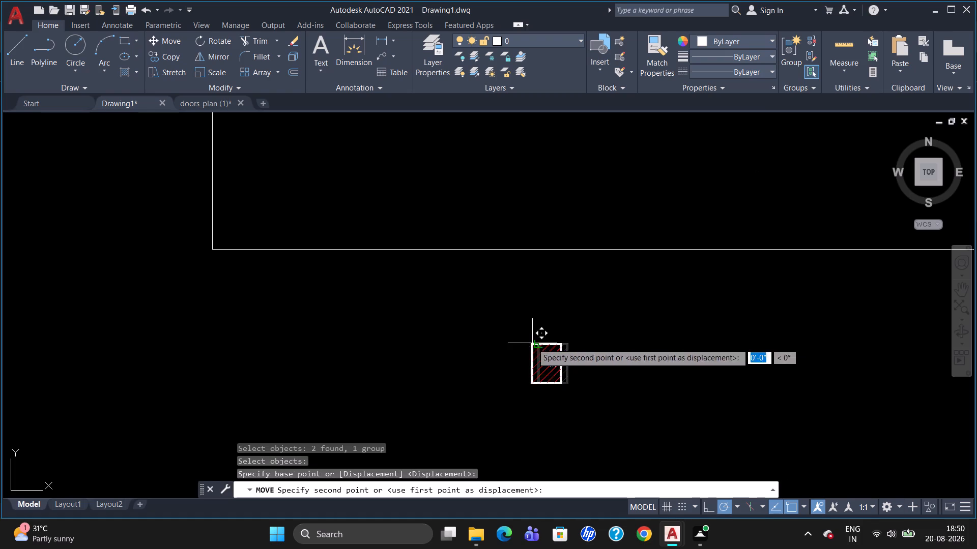
pyautogui.scroll(1, 233, 208)
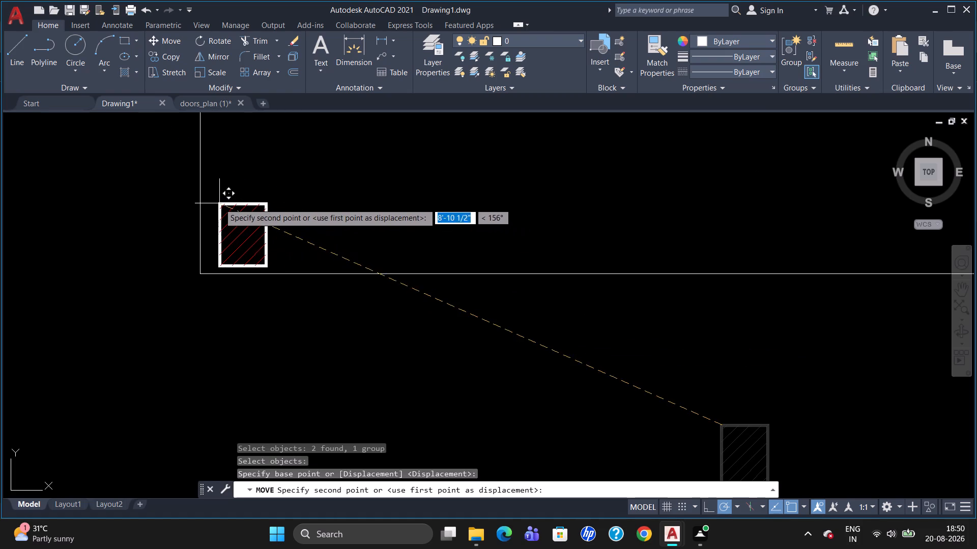
pyautogui.click(201, 209)
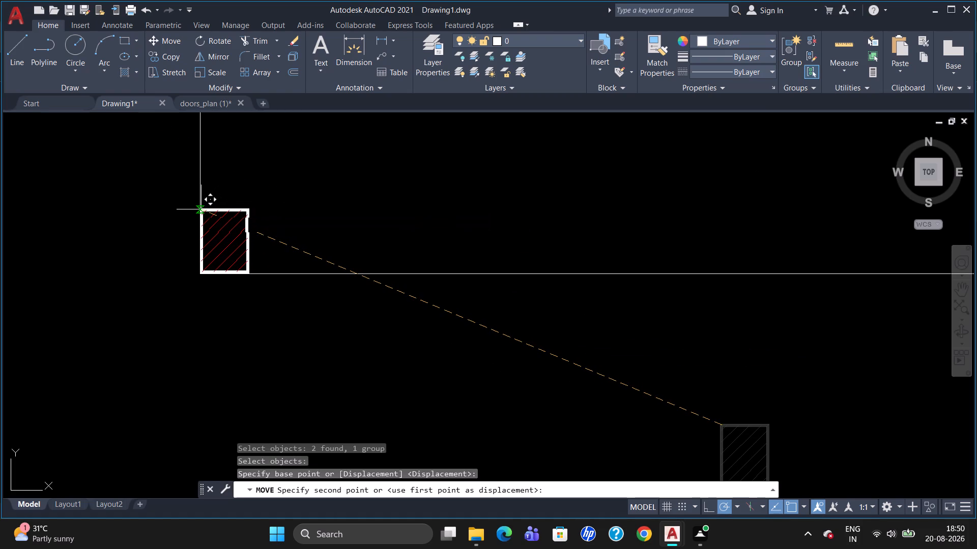
pyautogui.press('Escape')
# Erase the two spare door symbols lying above the floor plan.
pyautogui.scroll(-2, 417, 216)
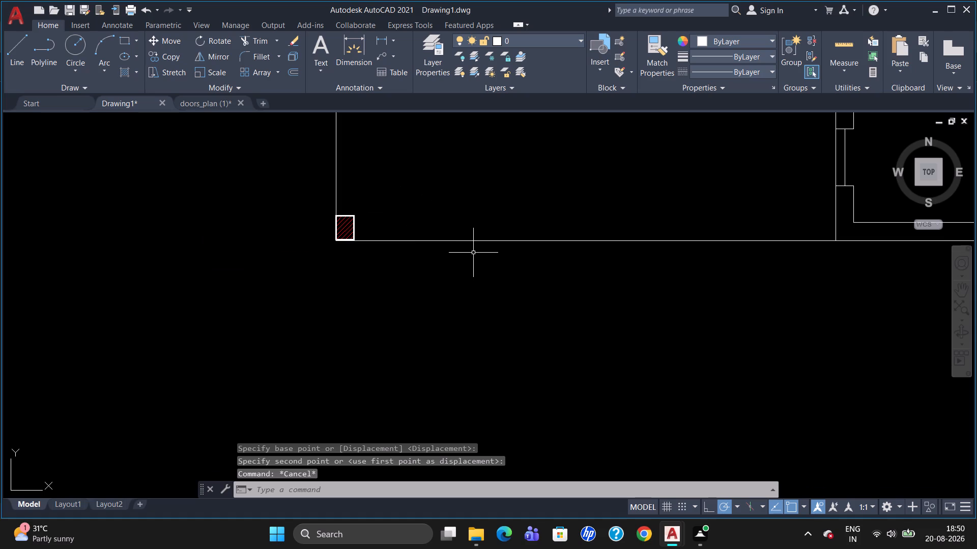
pyautogui.scroll(-3, 482, 253)
pyautogui.scroll(1, 634, 214)
pyautogui.scroll(-1, 649, 253)
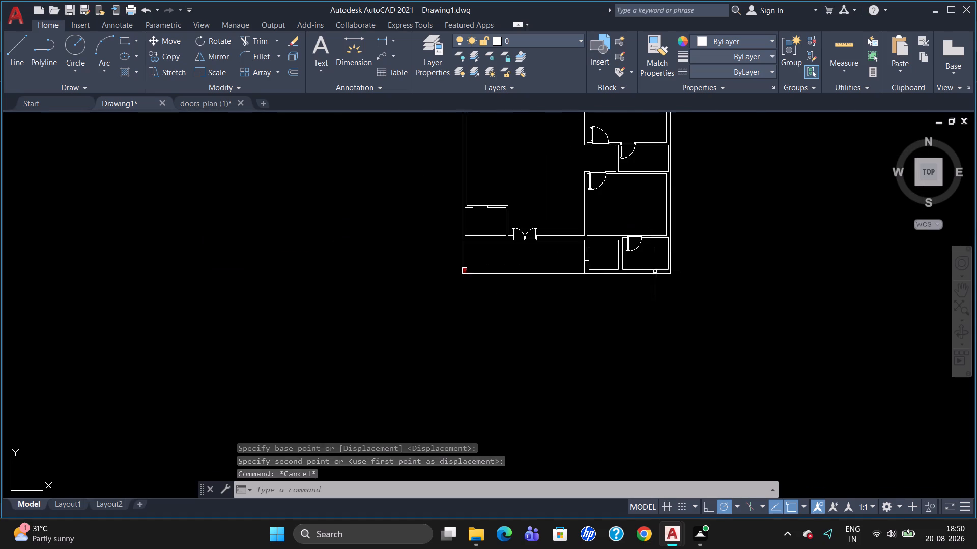
pyautogui.scroll(-1, 655, 271)
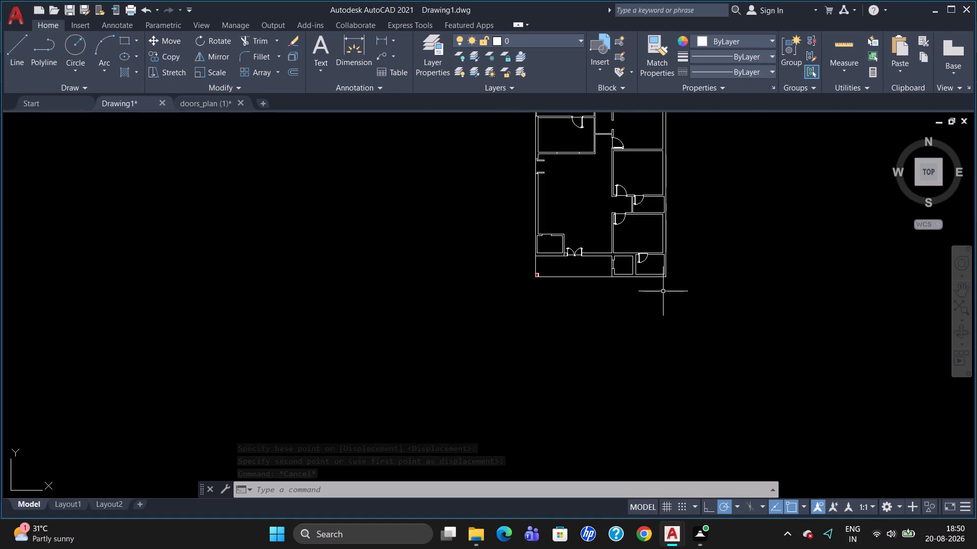
pyautogui.scroll(-1, 663, 291)
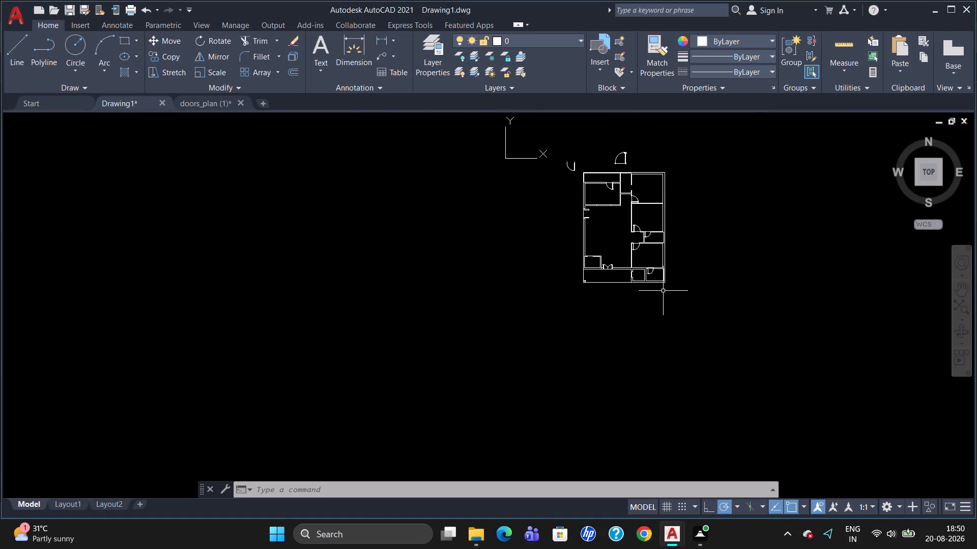
pyautogui.scroll(3, 668, 238)
pyautogui.scroll(-3, 673, 249)
pyautogui.scroll(2, 649, 145)
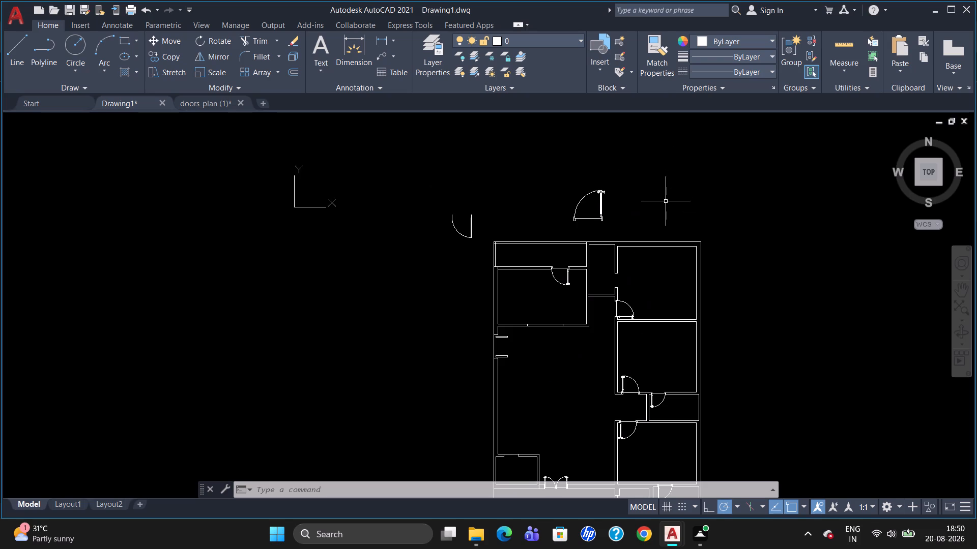
pyautogui.moveTo(663, 203); pyautogui.dragTo(372, 237)
pyautogui.press('Delete')
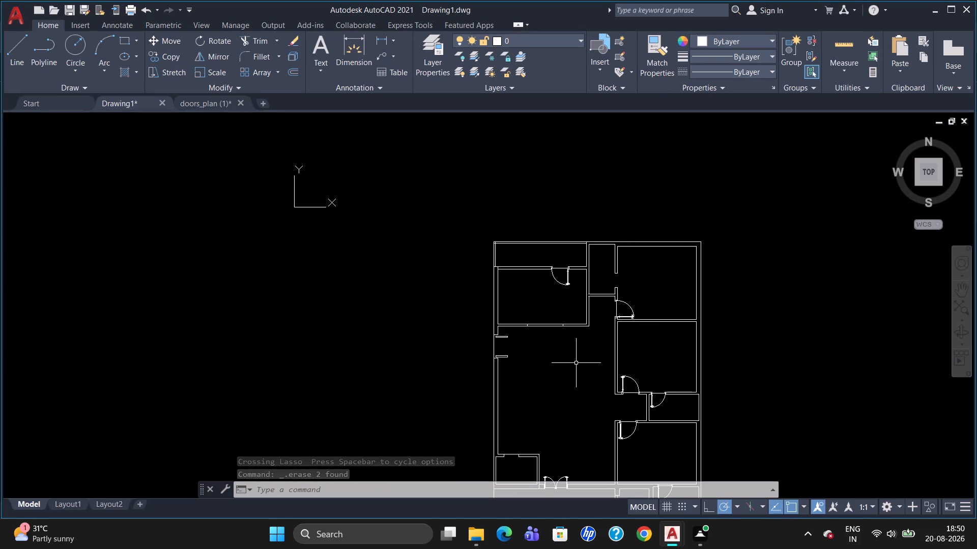
# Load the ACAD_ISO02W100 ISO dash linetype into the drawing from acadiso.lin.
pyautogui.scroll(2, 576, 362)
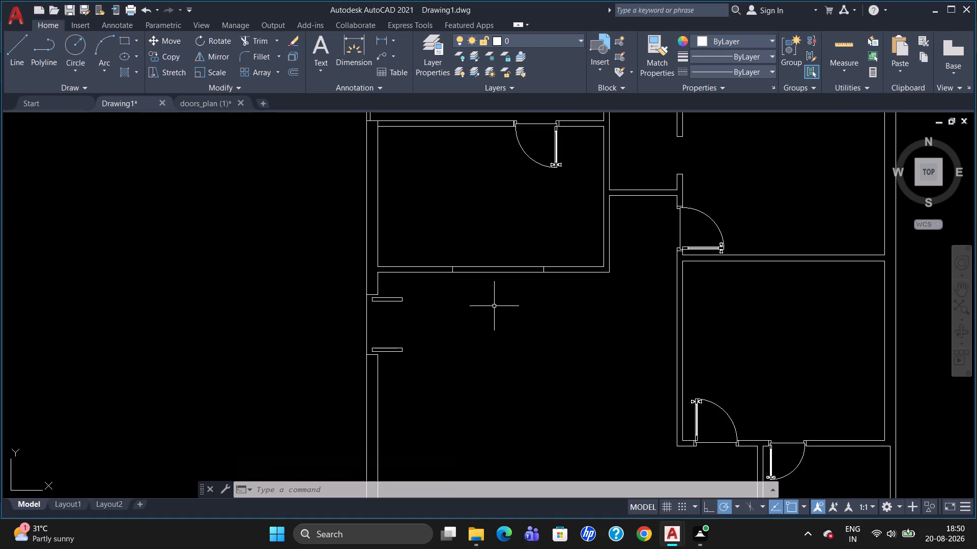
pyautogui.press('l')
pyautogui.press('t')
pyautogui.press('Return')
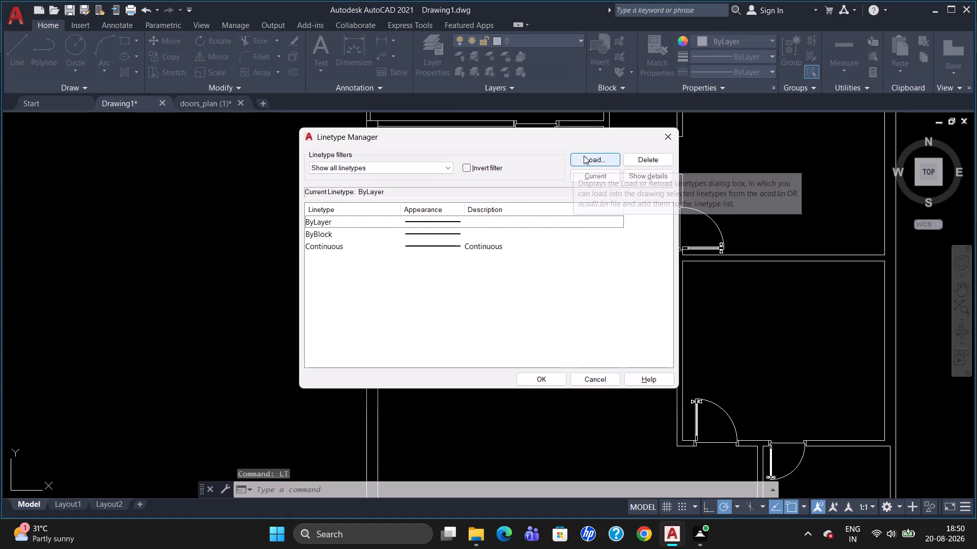
pyautogui.click(584, 156)
pyautogui.click(472, 234)
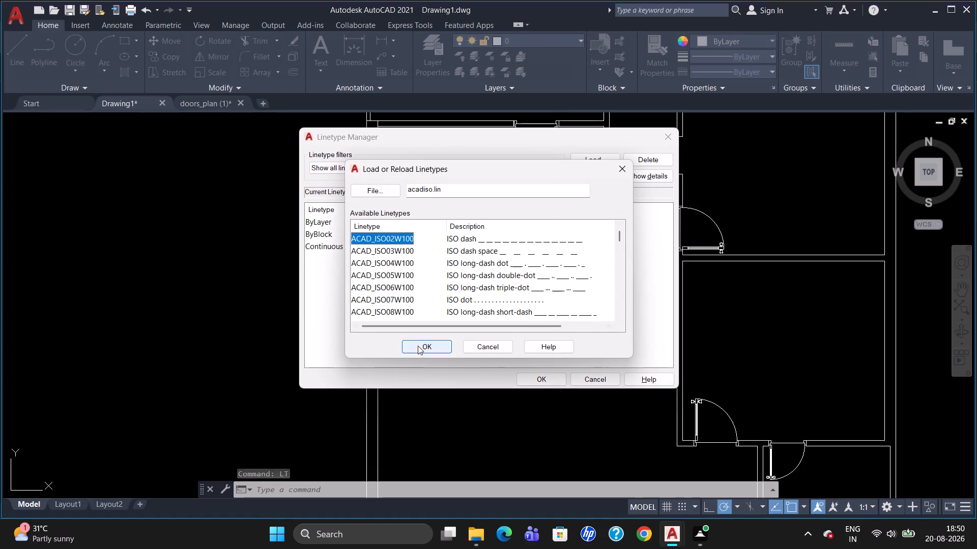
pyautogui.click(418, 346)
pyautogui.click(532, 383)
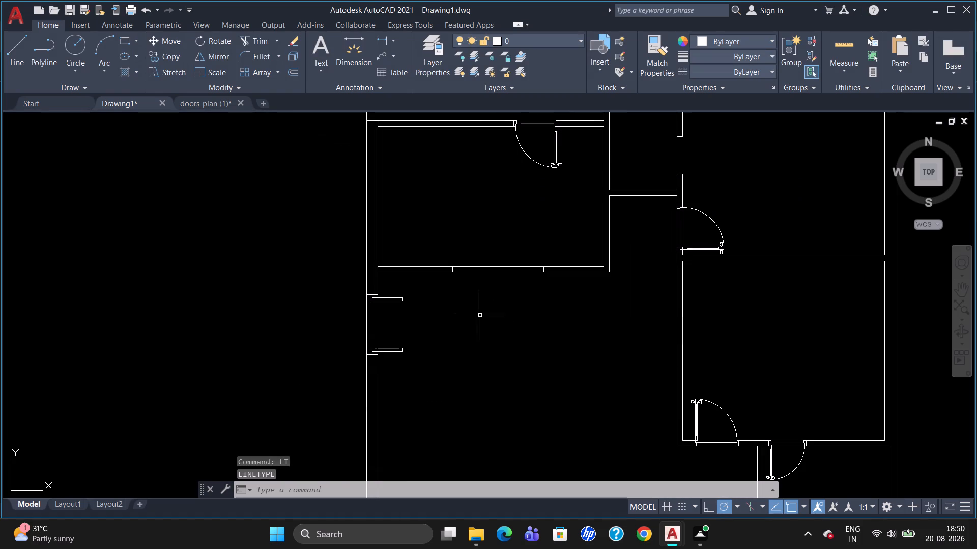
# Break the outer line of the northwest room's south wall at both jamb lines of the opening using BREAKATPOINT.
pyautogui.scroll(1, 491, 286)
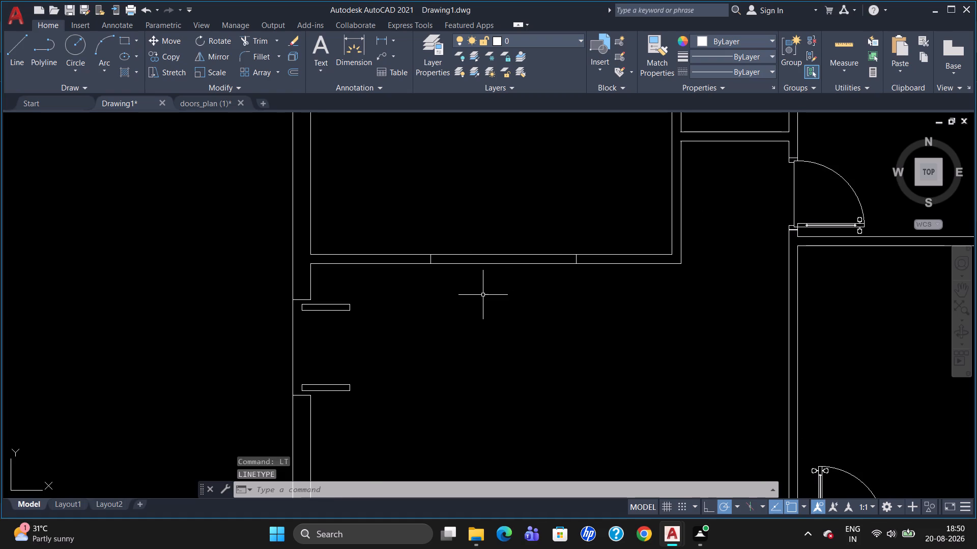
pyautogui.write('br')
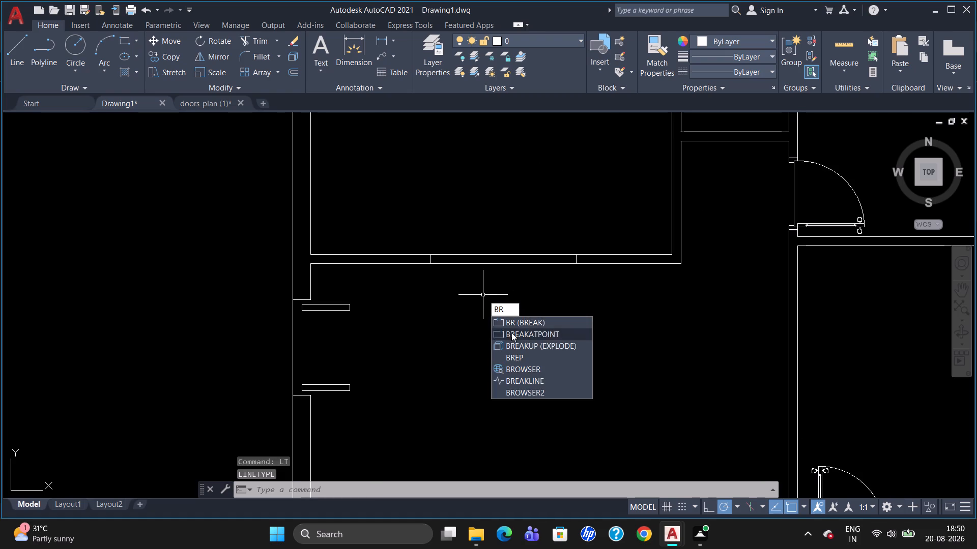
pyautogui.click(511, 332)
pyautogui.click(504, 262)
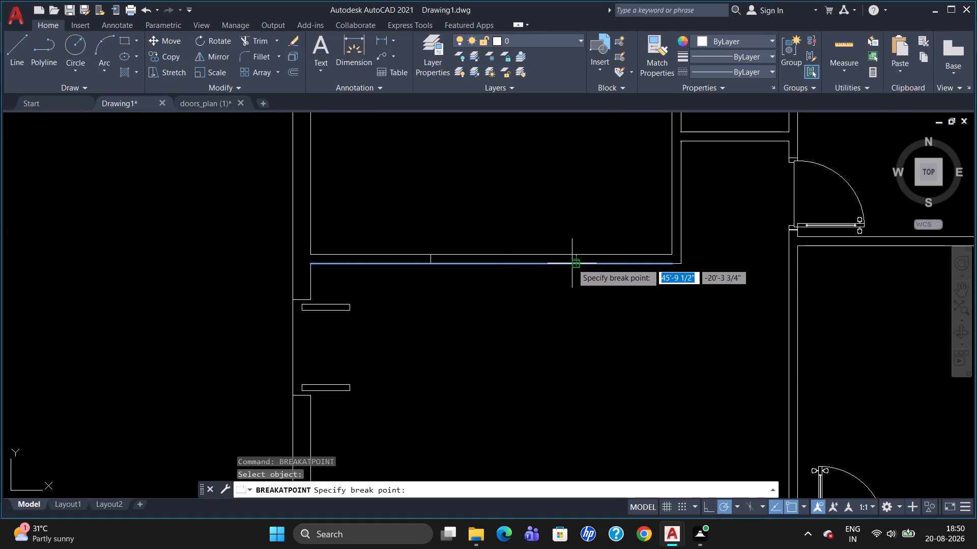
pyautogui.click(572, 263)
pyautogui.write('br')
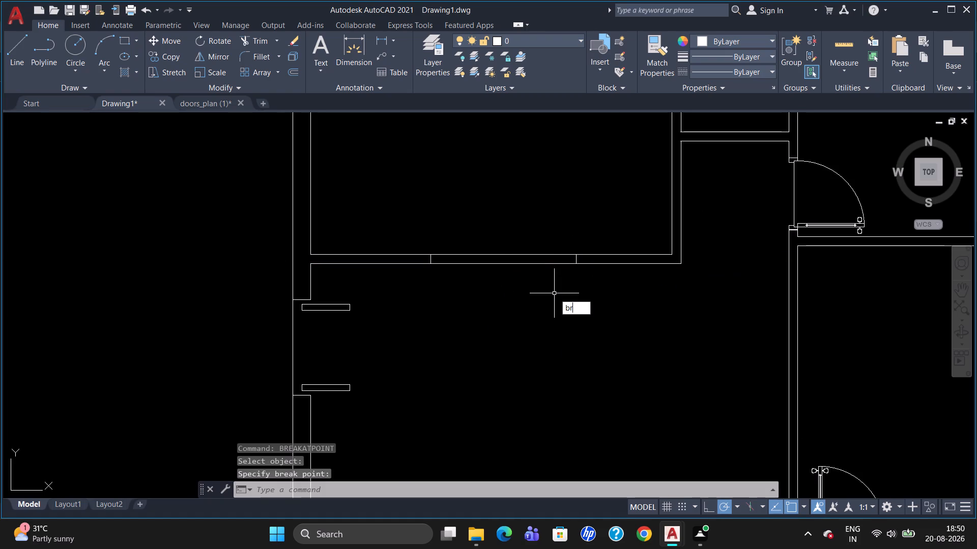
pyautogui.click(581, 331)
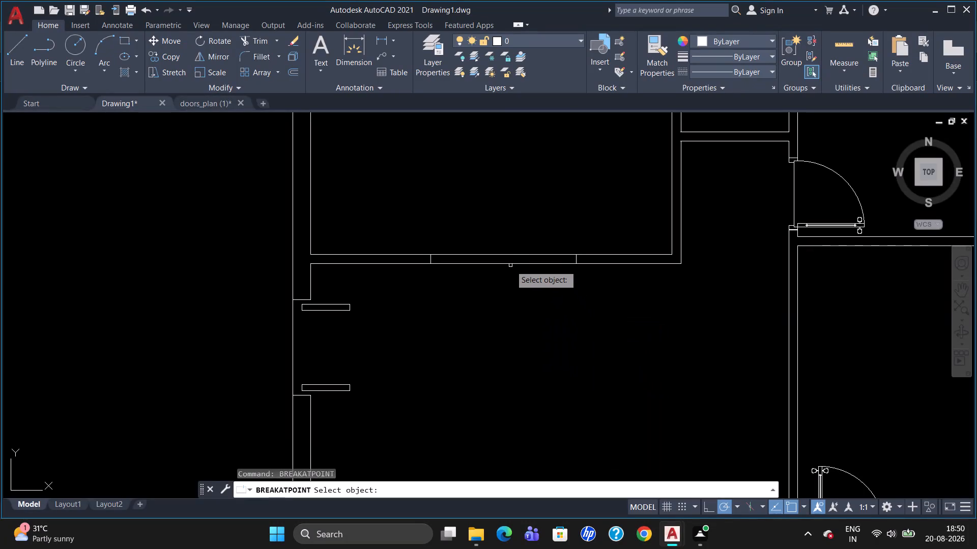
pyautogui.click(510, 264)
pyautogui.click(429, 264)
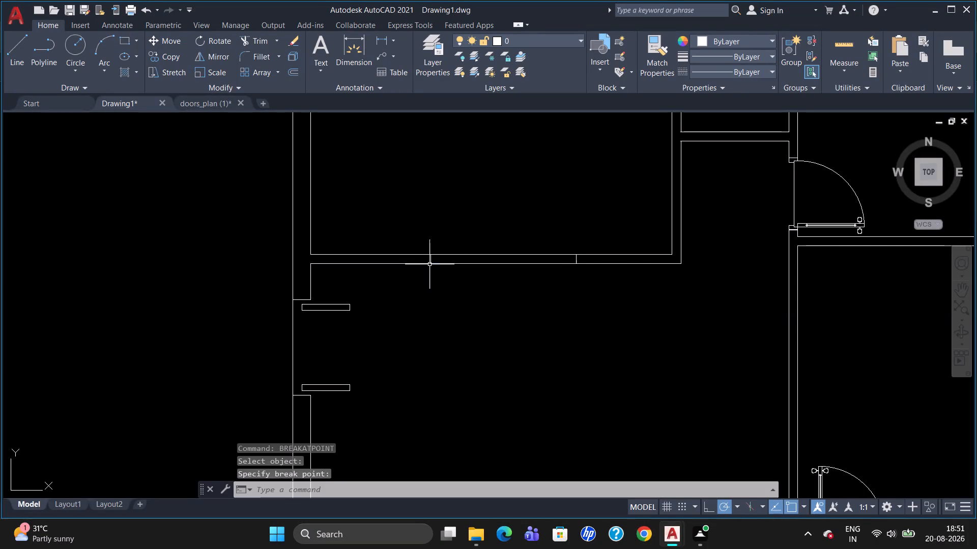
# Break the inner line of the northwest room's south wall at the same two opening jambs using BREAKATPOINT.
pyautogui.write('br')
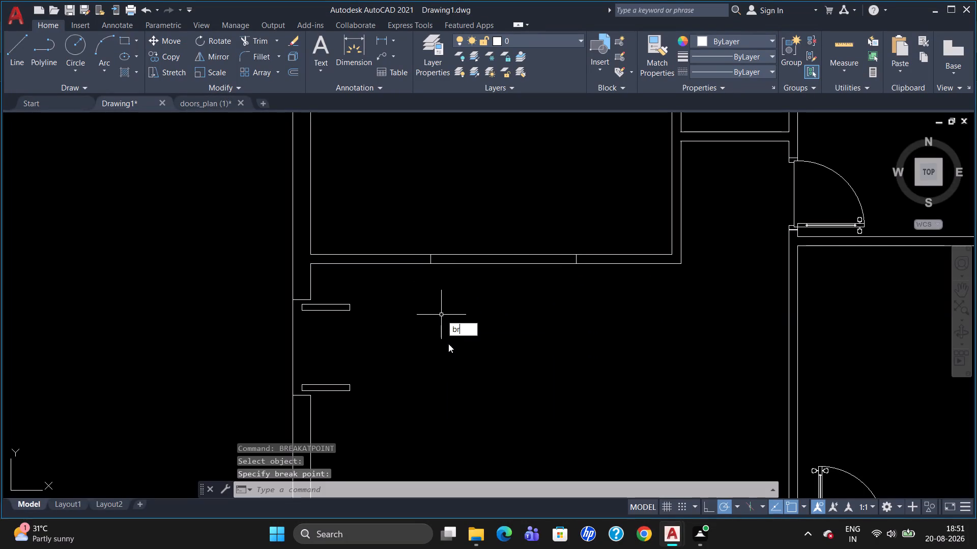
pyautogui.click(457, 353)
pyautogui.click(473, 254)
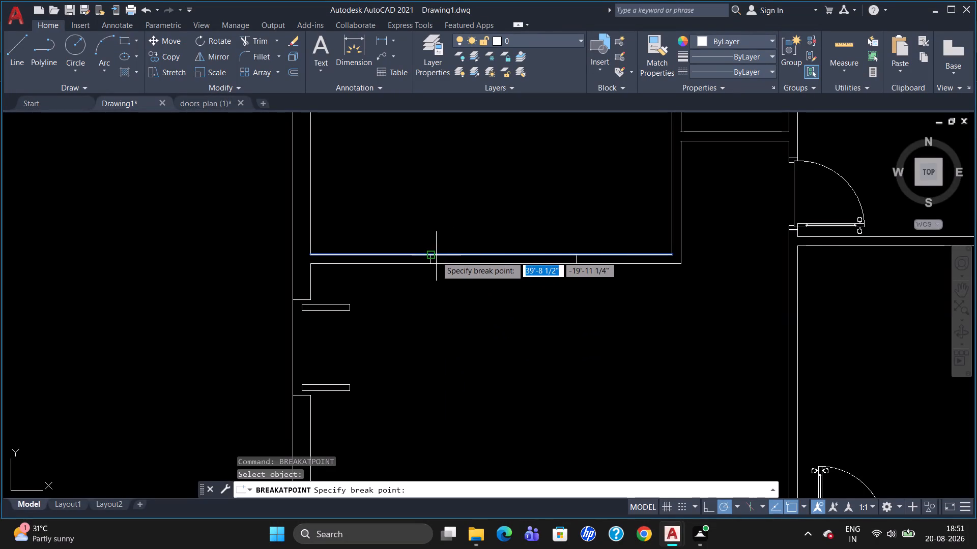
pyautogui.click(432, 250)
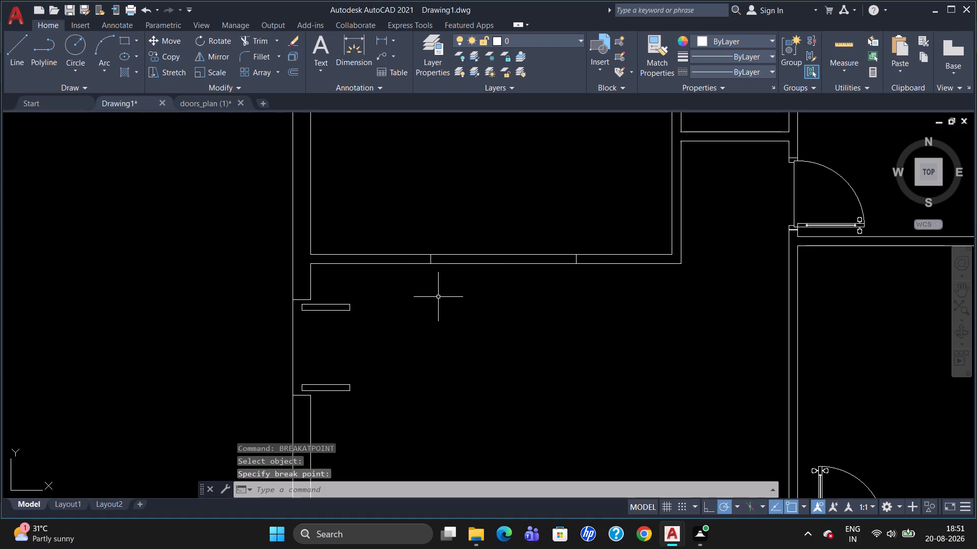
pyautogui.write('br')
pyautogui.click(460, 338)
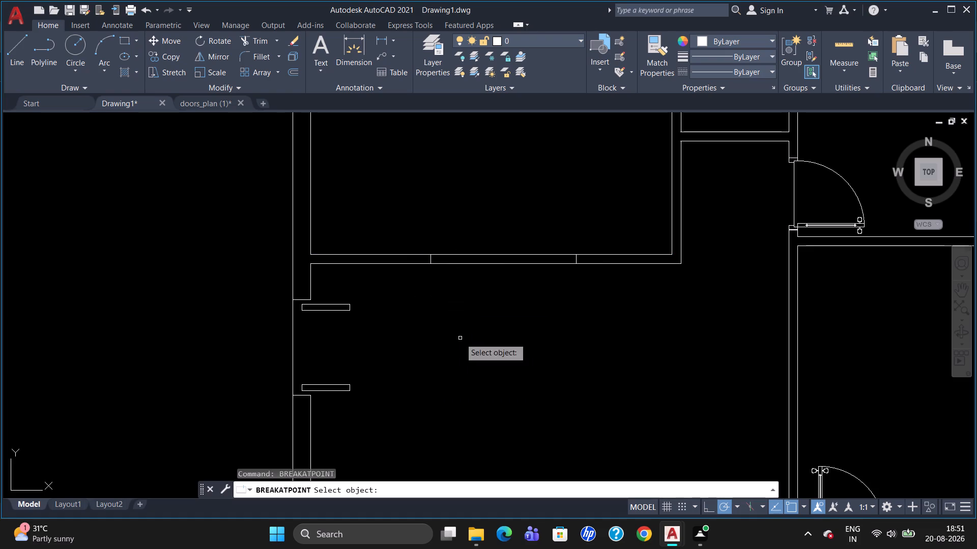
pyautogui.click(487, 255)
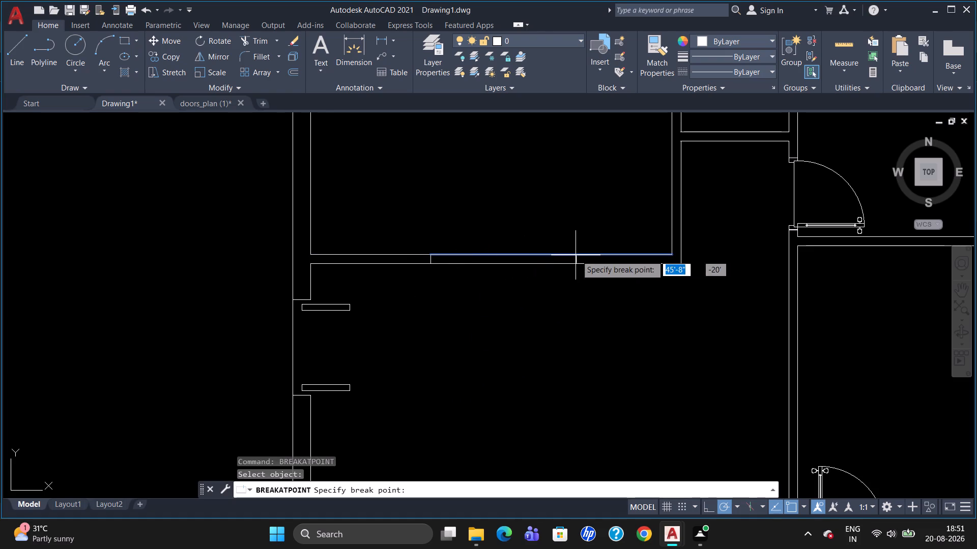
pyautogui.click(577, 255)
# Set the colour of the two wall segments spanning the northwest room's opening to Red.
pyautogui.click(540, 263)
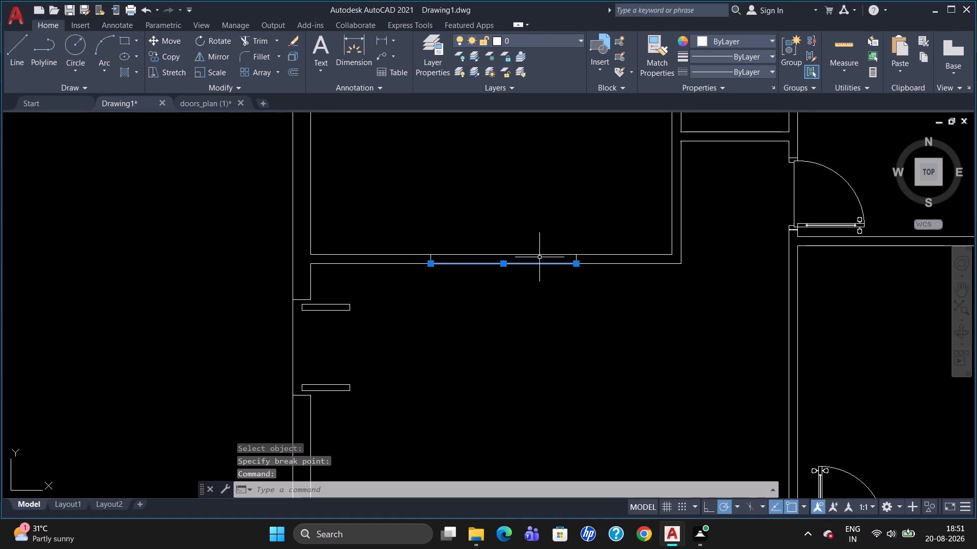
pyautogui.click(539, 255)
pyautogui.scroll(-2, 543, 260)
pyautogui.rightClick(569, 328)
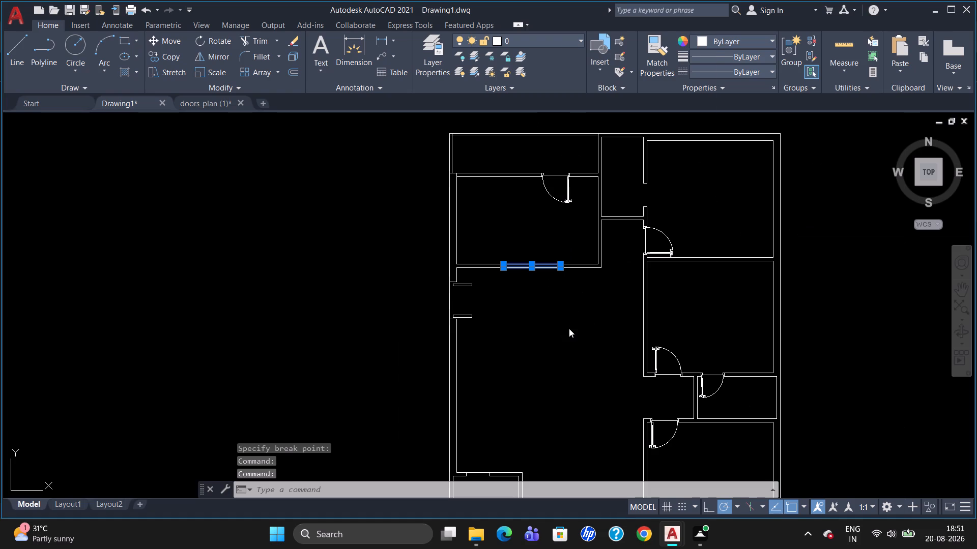
pyautogui.click(587, 305)
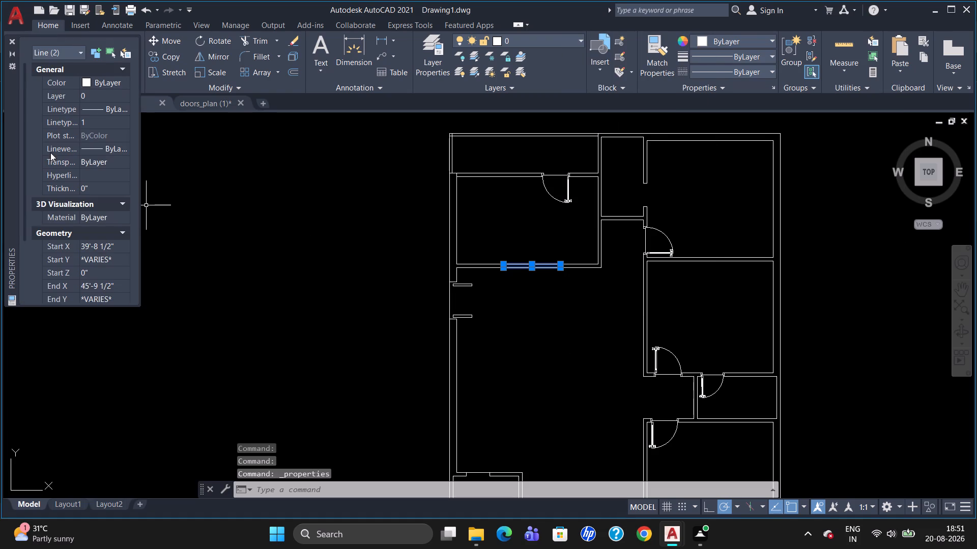
pyautogui.click(85, 84)
pyautogui.click(87, 84)
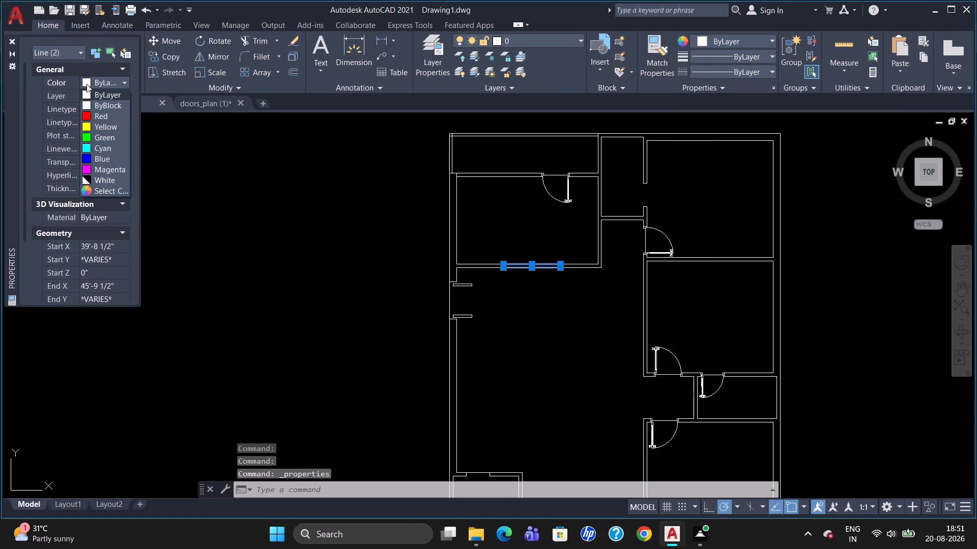
pyautogui.click(87, 114)
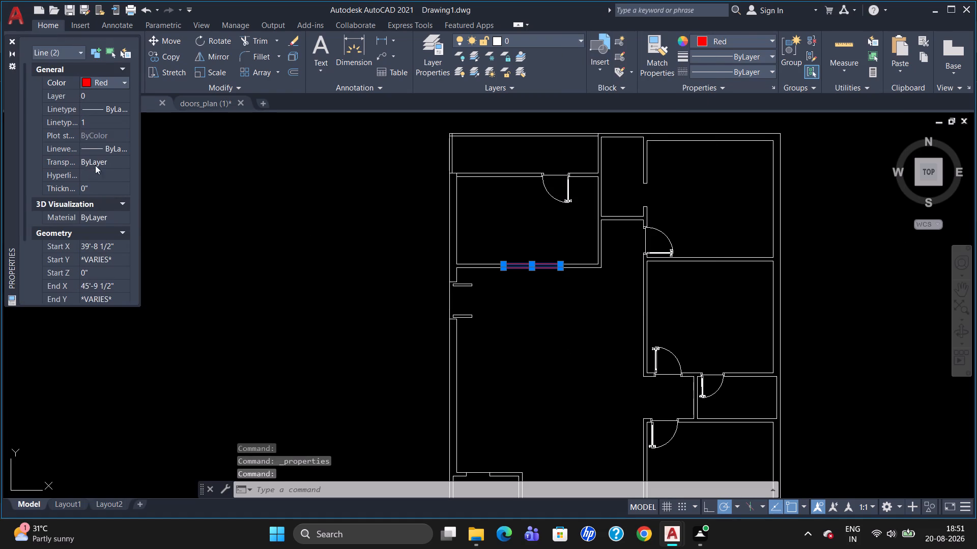
# Set the linetype of the two red opening segments to ACAD_ISO02W100 and clear the selection.
pyautogui.click(113, 106)
pyautogui.click(125, 107)
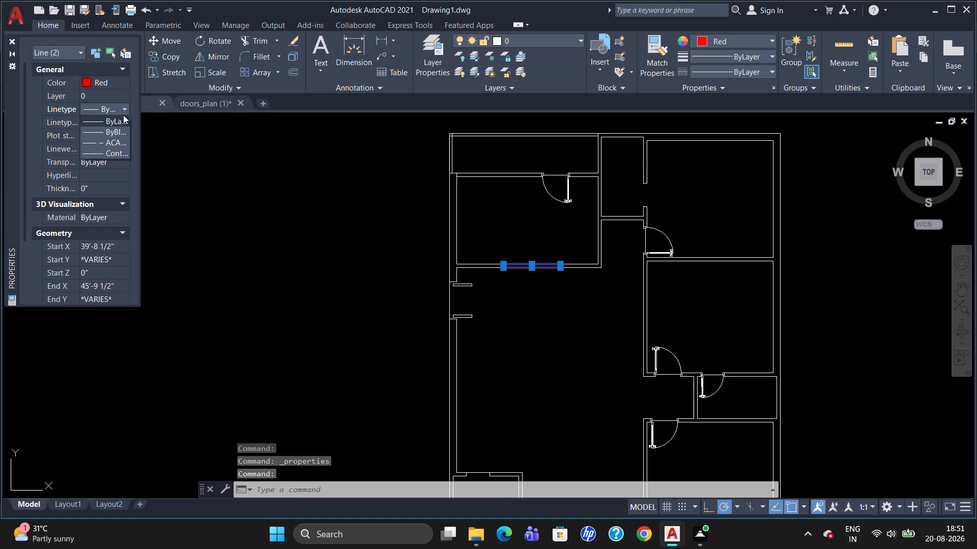
pyautogui.click(120, 140)
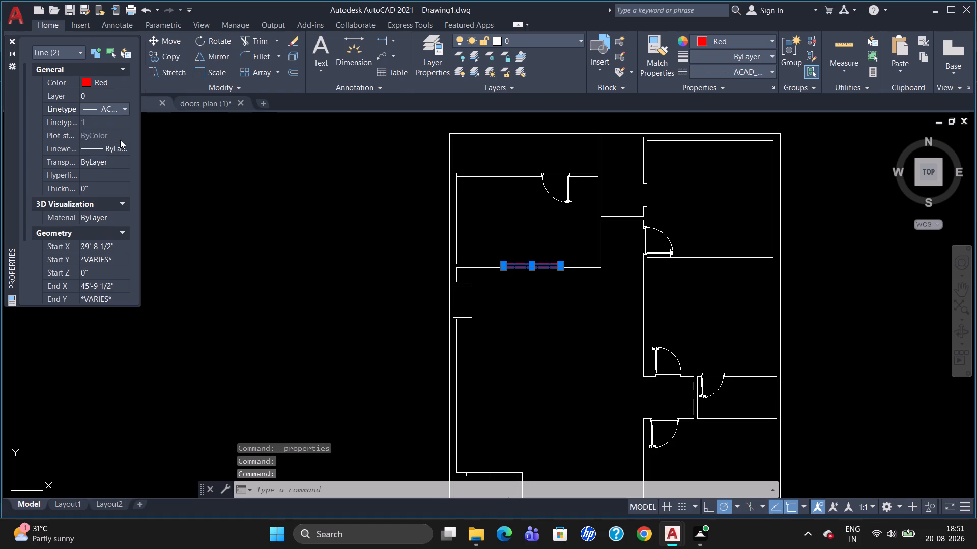
pyautogui.press('Escape')
pyautogui.press('Escape')
pyautogui.click(8, 39)
pyautogui.press('Escape')
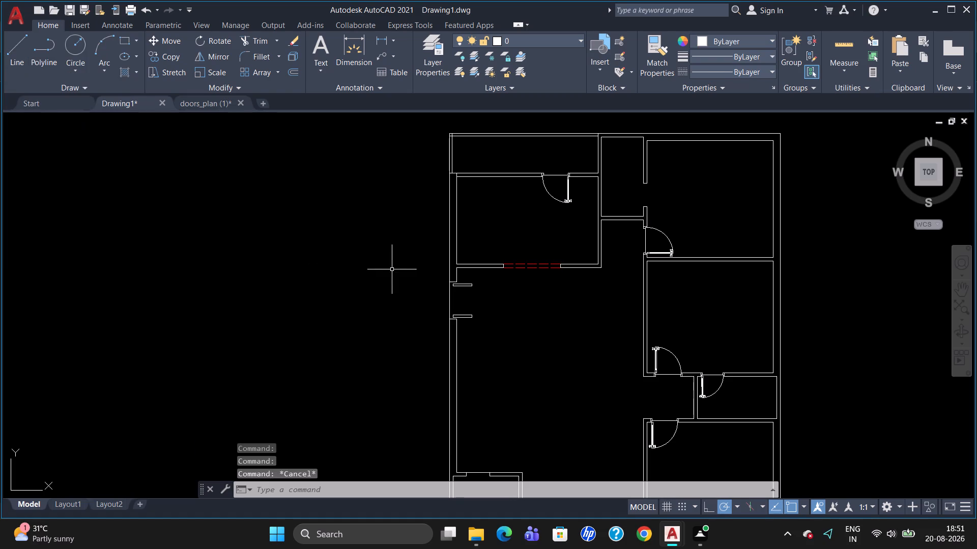
# Set the colour to Red for the opening lines of the small southwest room and the small room east of the bottom open space.
pyautogui.scroll(-2, 517, 243)
pyautogui.scroll(1, 524, 375)
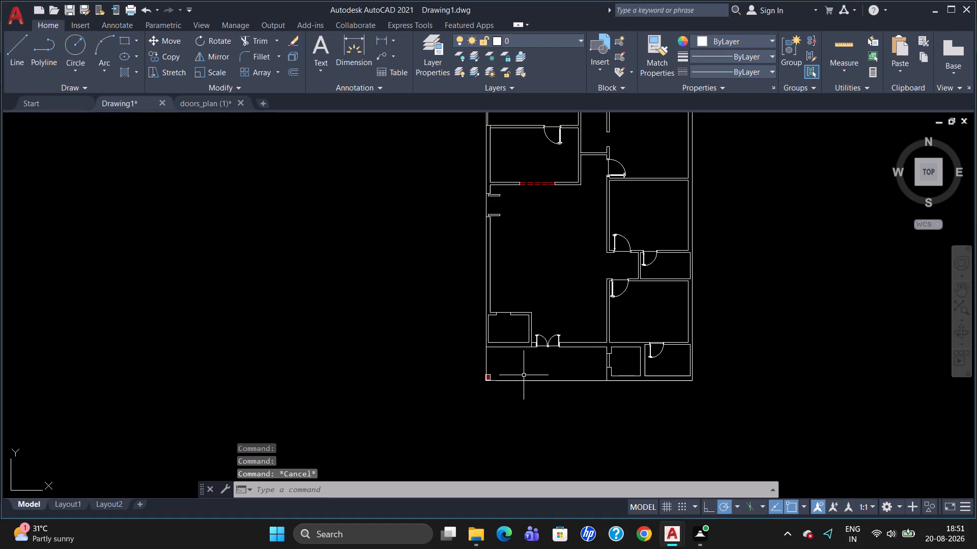
pyautogui.scroll(1, 497, 377)
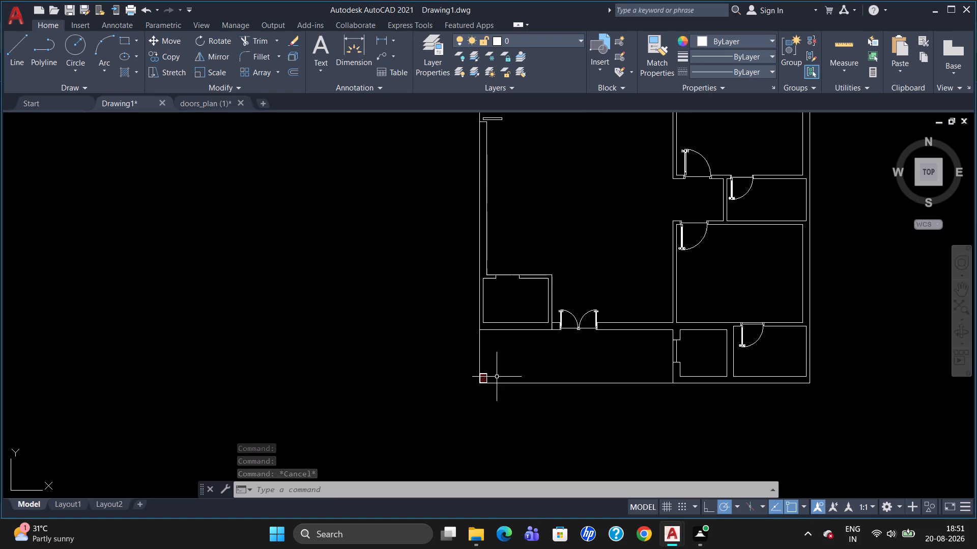
pyautogui.click(508, 274)
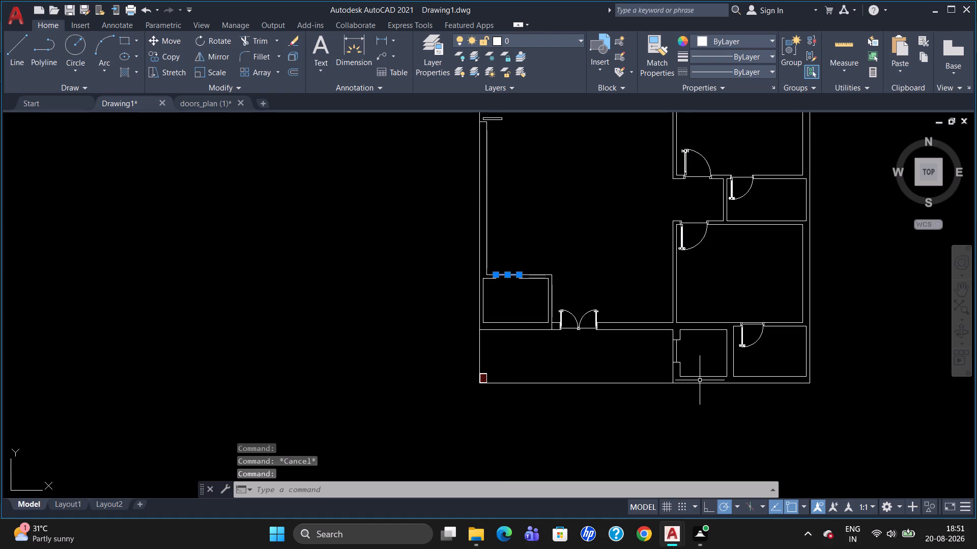
pyautogui.click(676, 350)
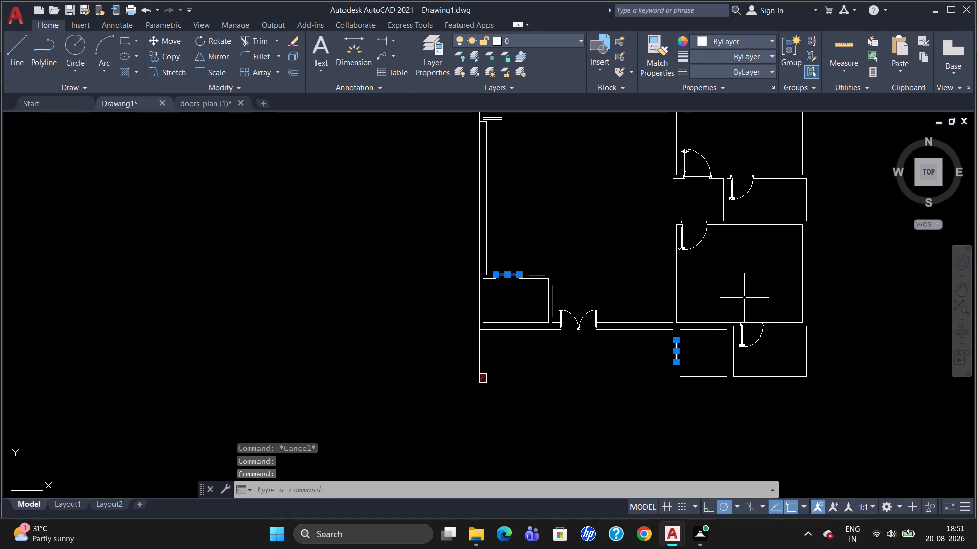
pyautogui.rightClick(723, 295)
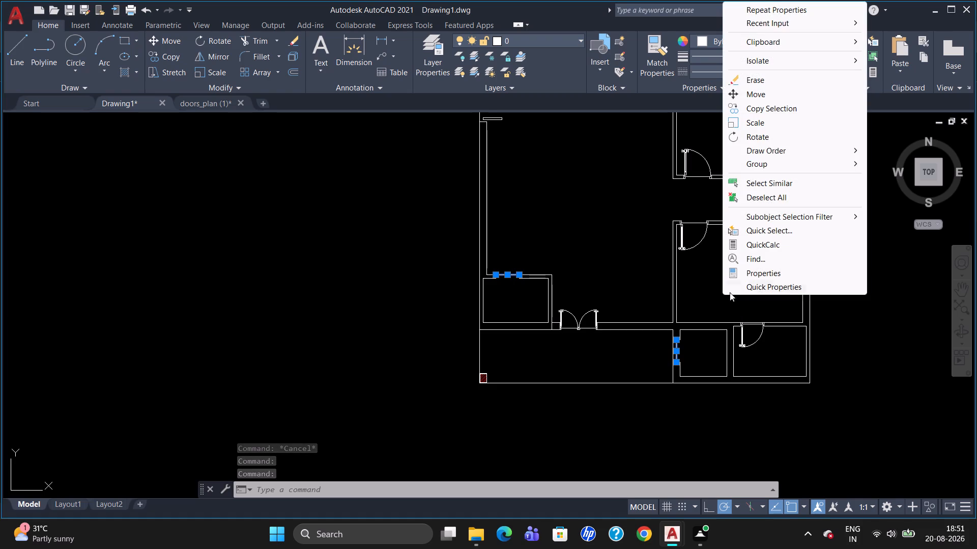
pyautogui.click(768, 270)
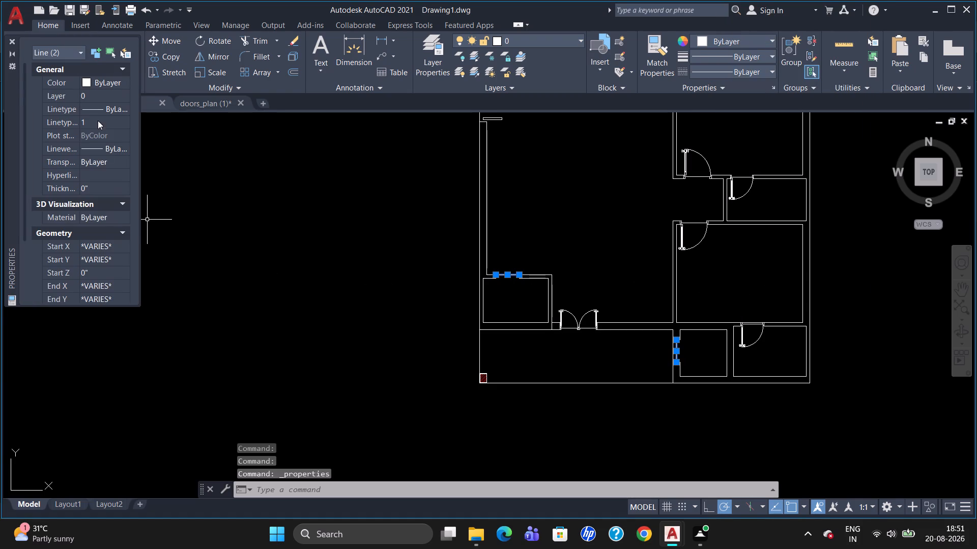
pyautogui.click(112, 82)
pyautogui.click(116, 78)
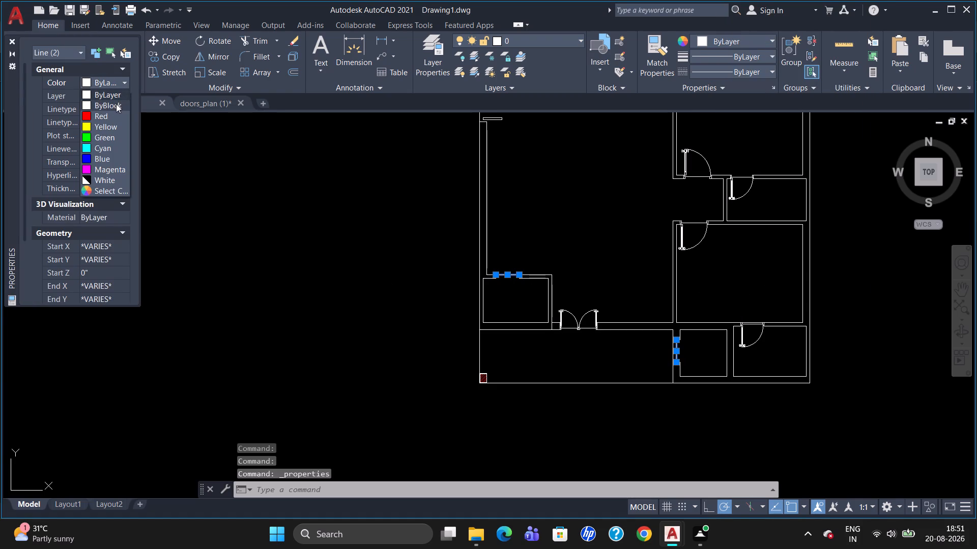
pyautogui.click(115, 114)
pyautogui.press('Escape')
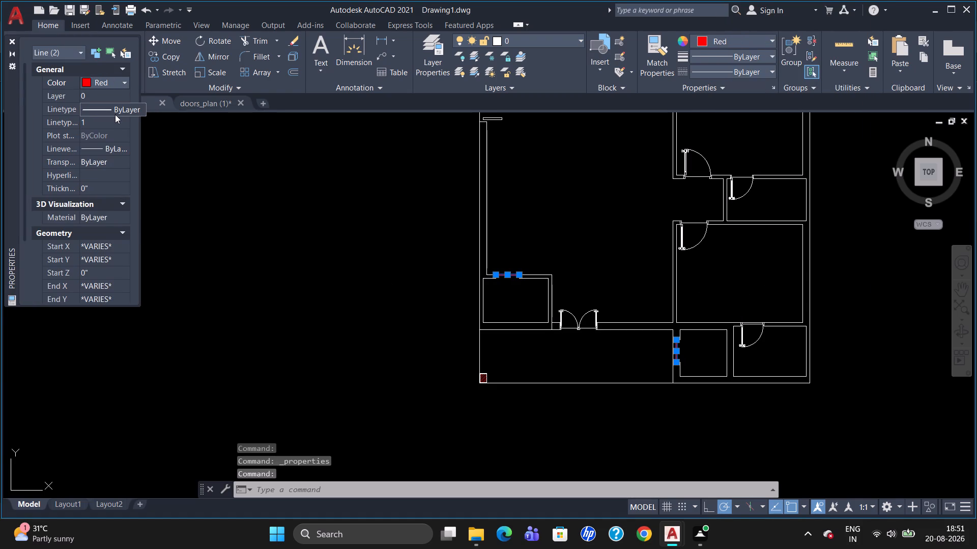
pyautogui.click(12, 43)
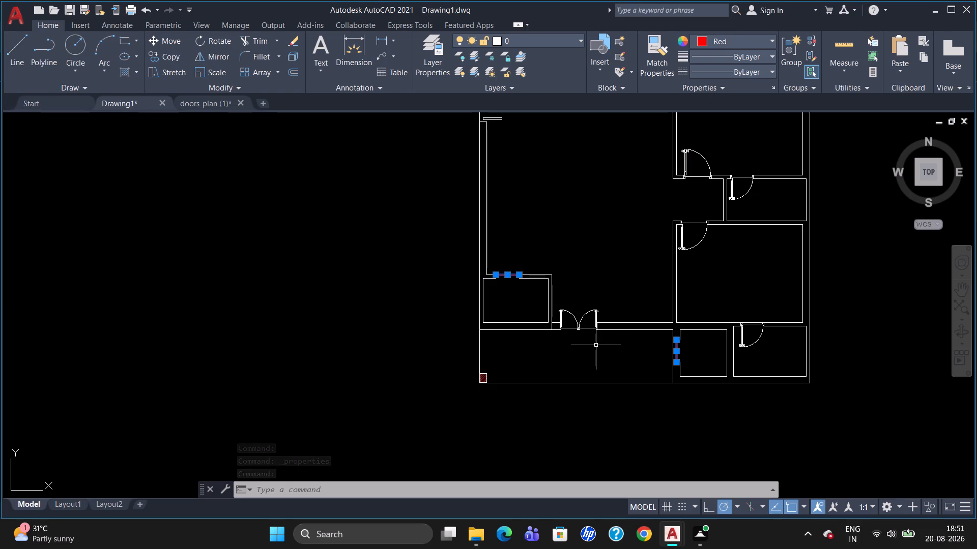
pyautogui.press('Escape')
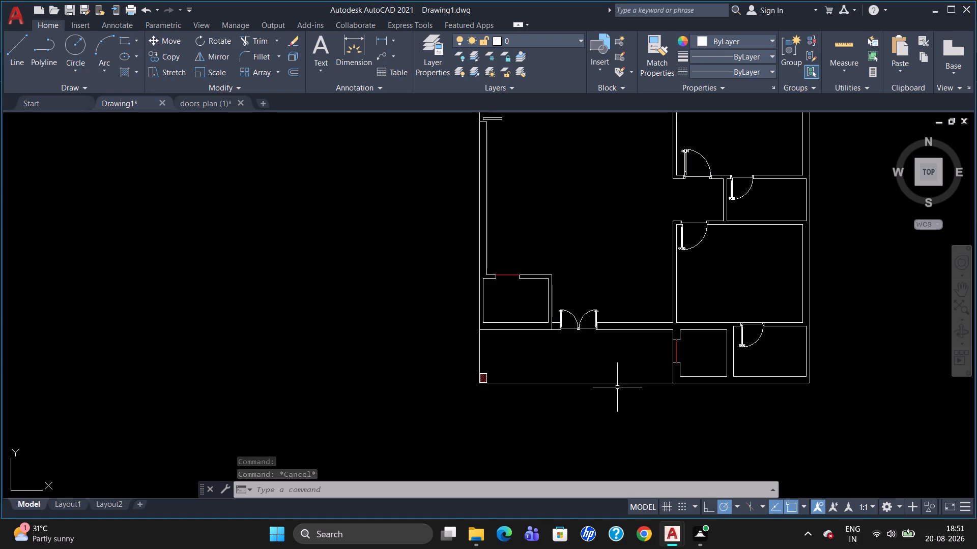
# Break the outer south and west wall lines where the bottom open space ends, using BREAKATPOINT.
pyautogui.write('br')
pyautogui.click(644, 446)
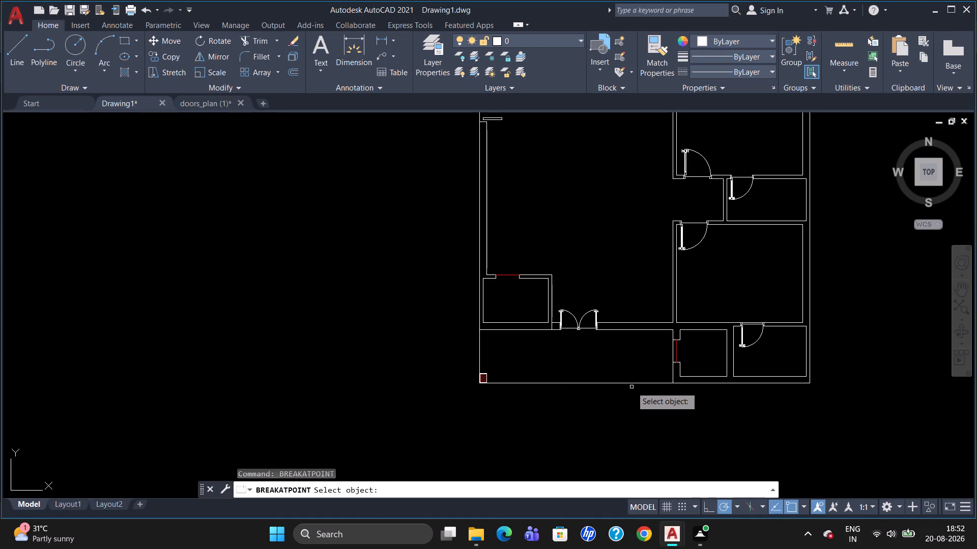
pyautogui.click(631, 384)
pyautogui.click(672, 383)
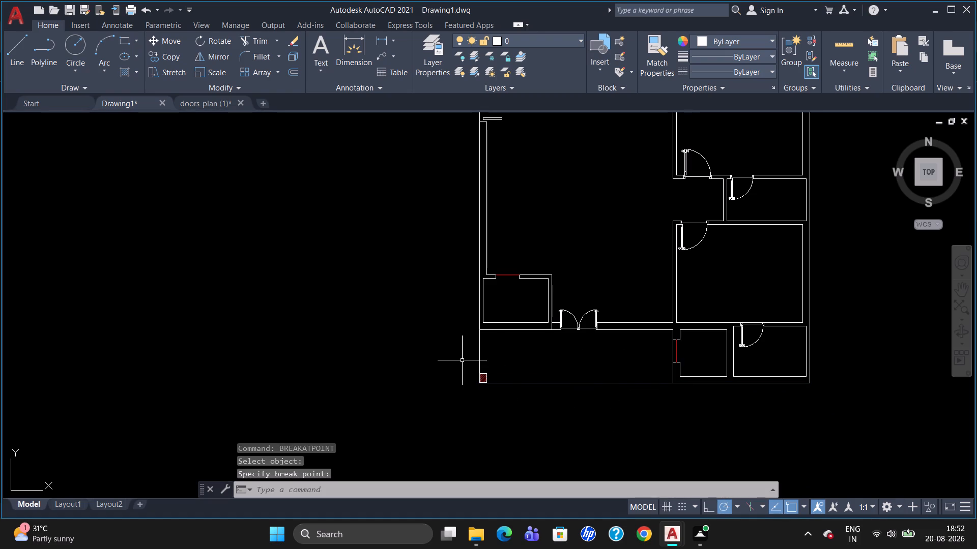
pyautogui.write('br')
pyautogui.click(456, 418)
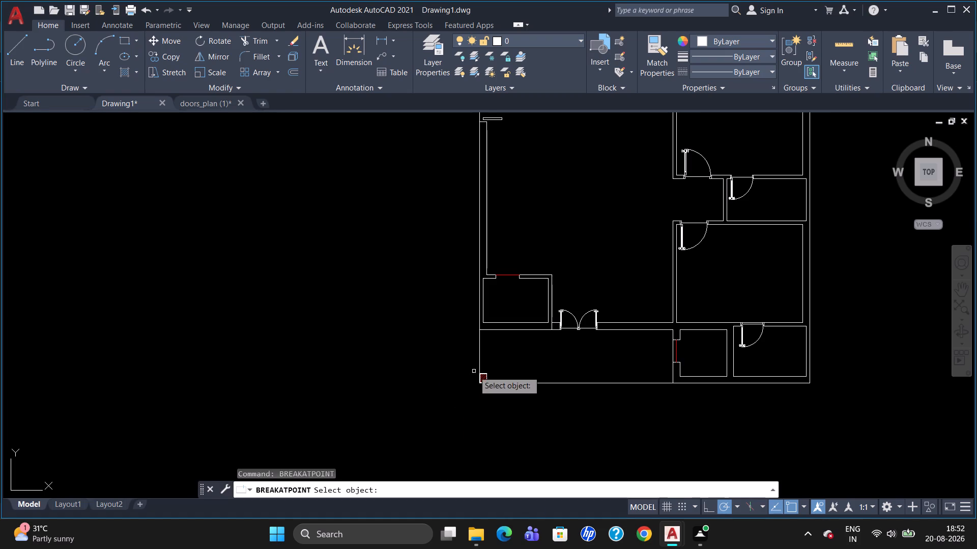
pyautogui.click(482, 361)
pyautogui.click(480, 332)
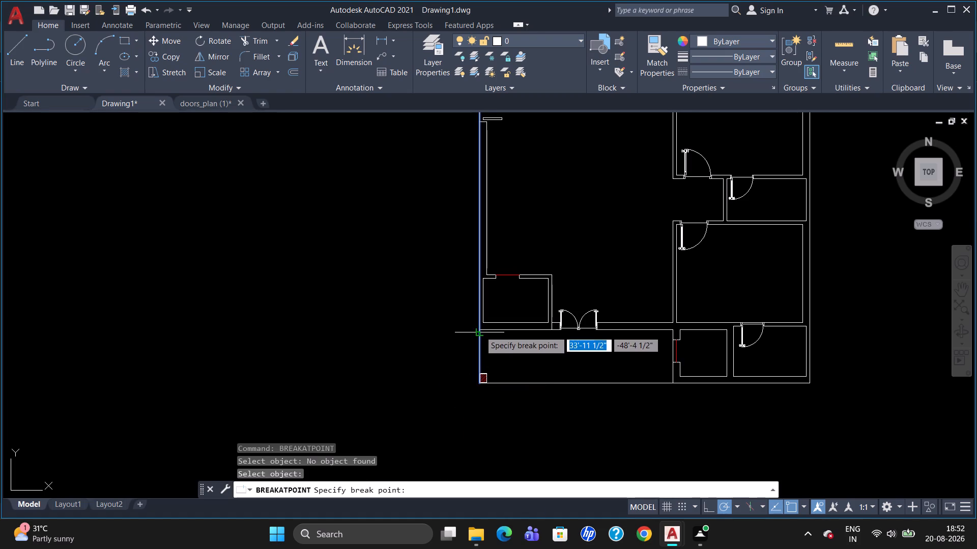
pyautogui.click(480, 328)
# Set the colour to Red for the bottom open space's outer west and south lines and the north strip's two top lines and inner west line.
pyautogui.click(478, 345)
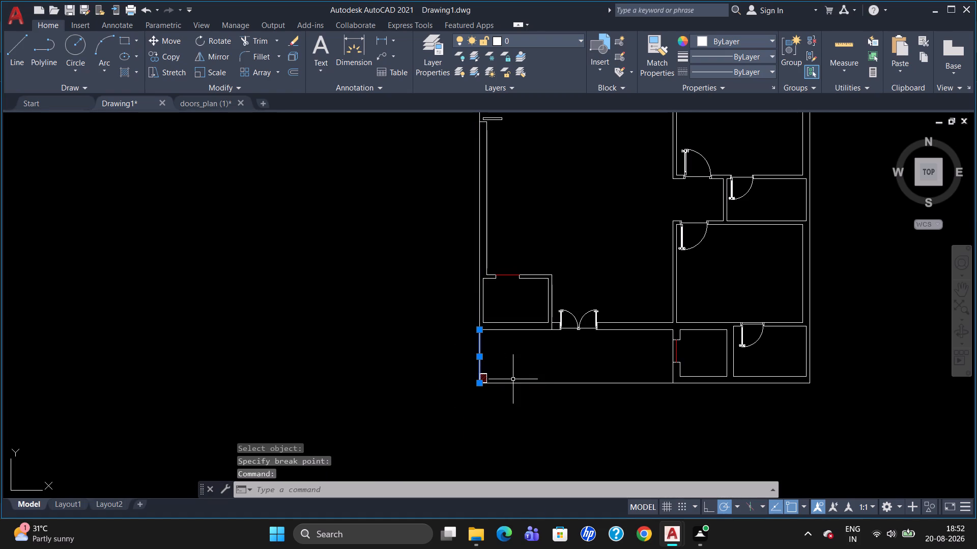
pyautogui.click(520, 384)
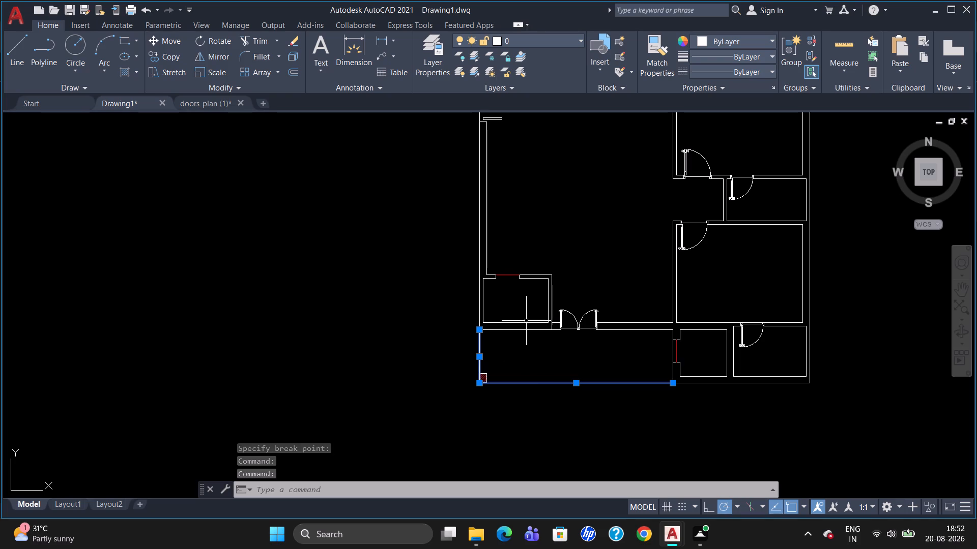
pyautogui.scroll(4, 532, 260)
pyautogui.scroll(-6, 538, 275)
pyautogui.scroll(3, 569, 151)
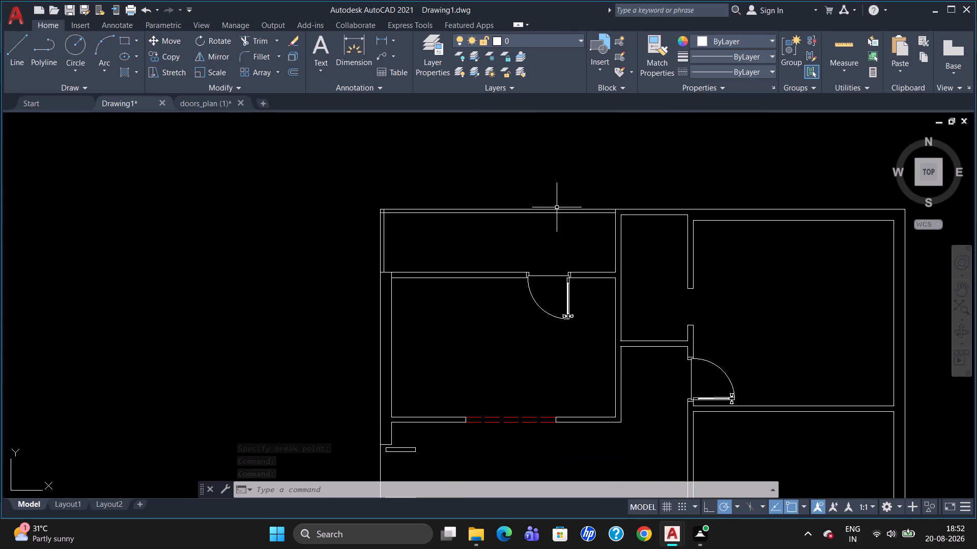
pyautogui.click(526, 212)
pyautogui.scroll(2, 526, 211)
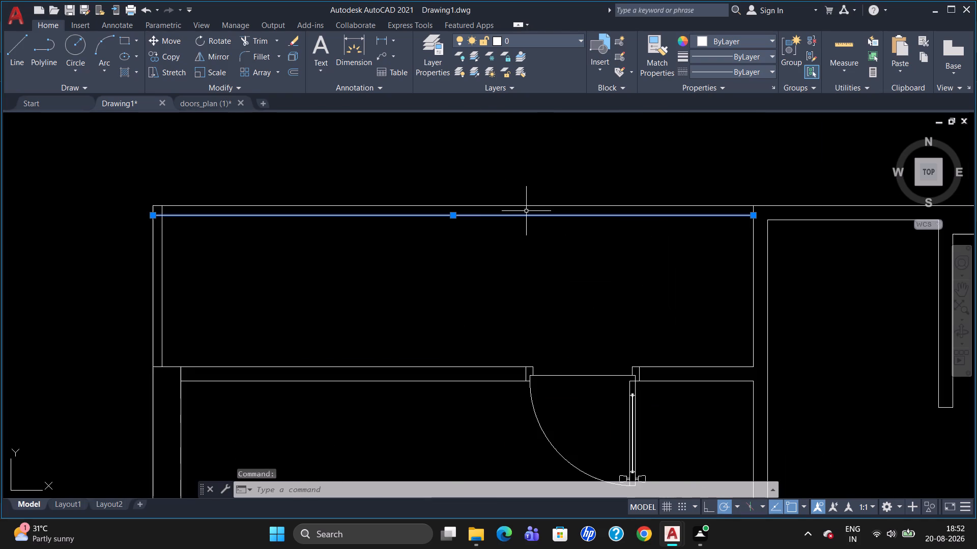
pyautogui.click(528, 204)
pyautogui.click(528, 206)
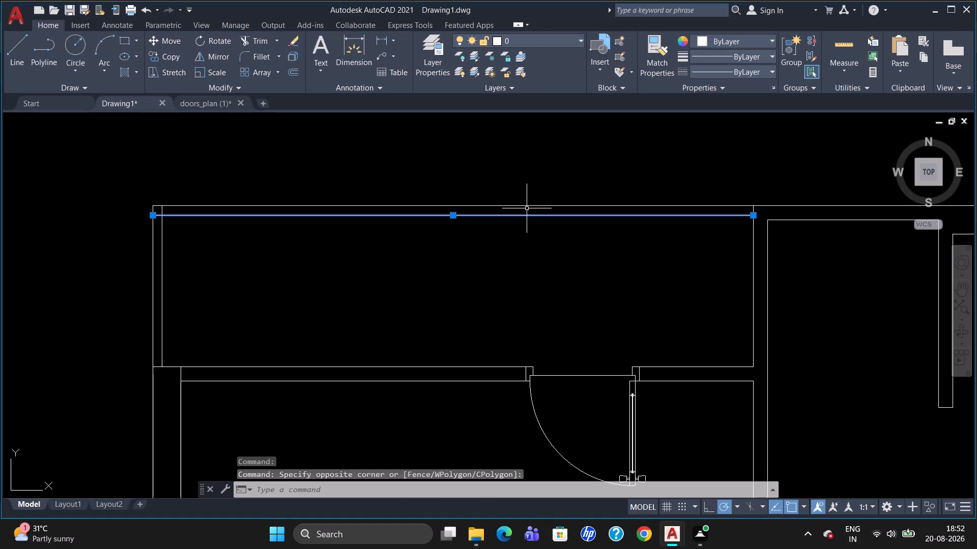
pyautogui.click(526, 204)
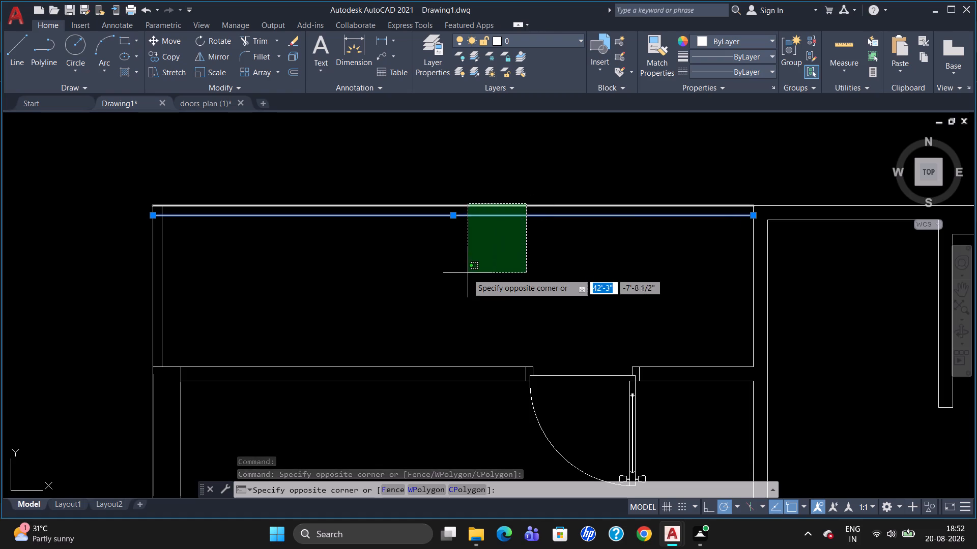
pyautogui.click(482, 256)
pyautogui.scroll(-1, 463, 247)
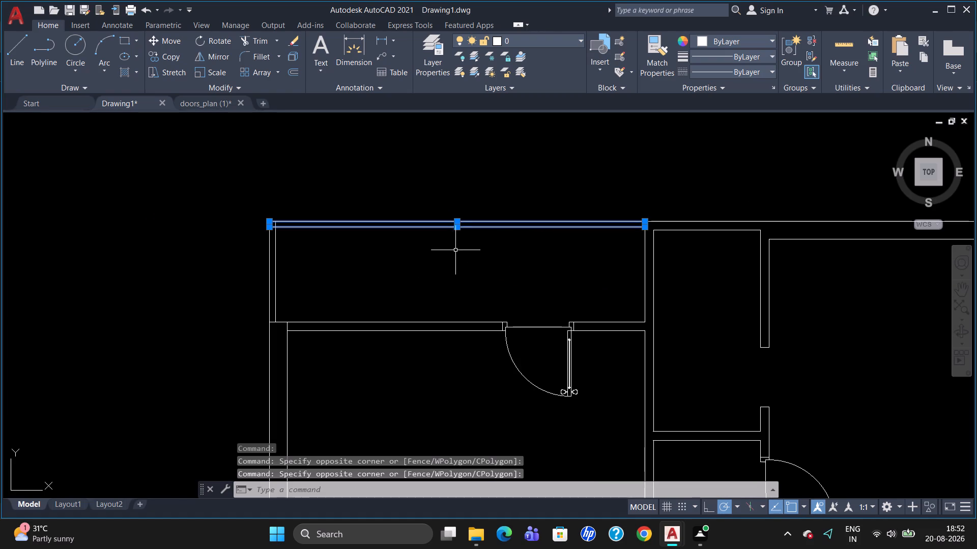
pyautogui.scroll(1, 324, 260)
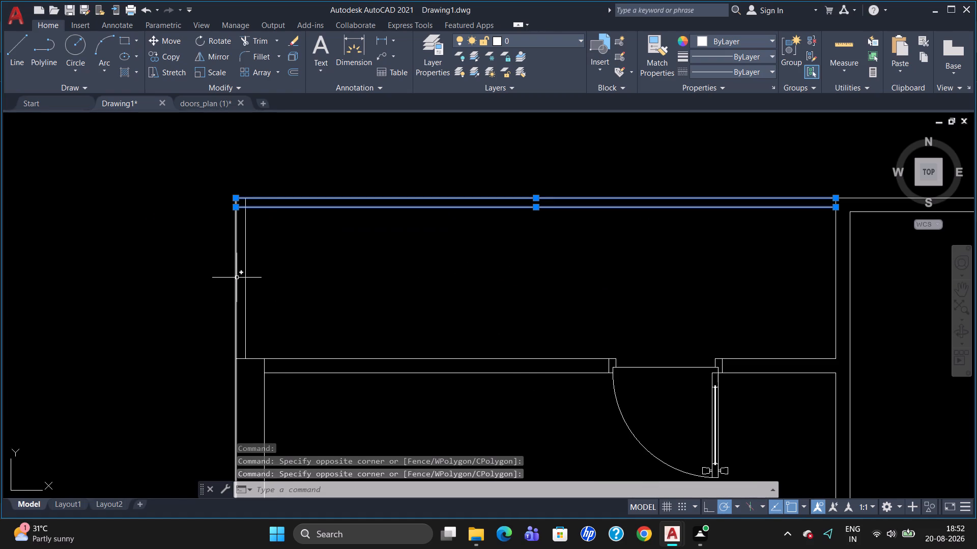
pyautogui.click(246, 276)
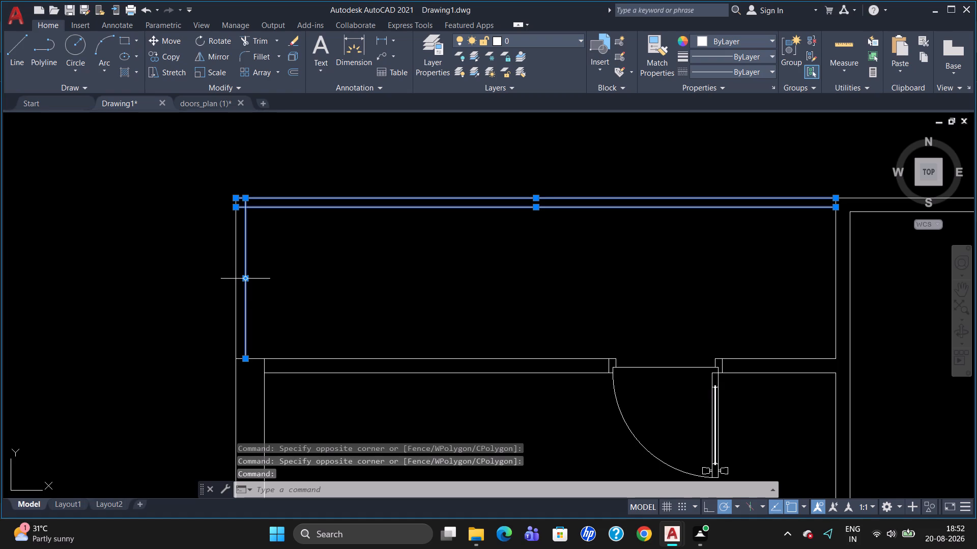
pyautogui.scroll(2, 235, 261)
pyautogui.scroll(-2, 238, 260)
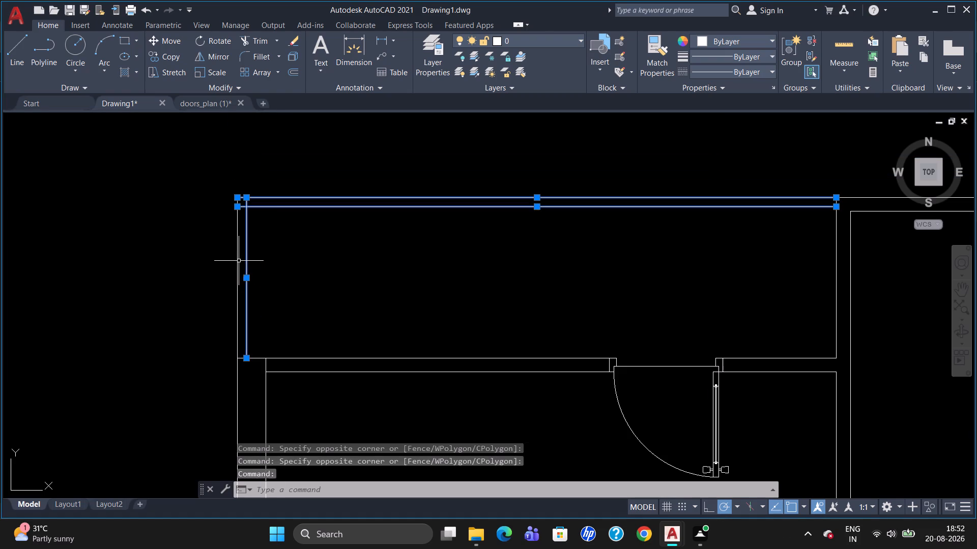
pyautogui.rightClick(306, 198)
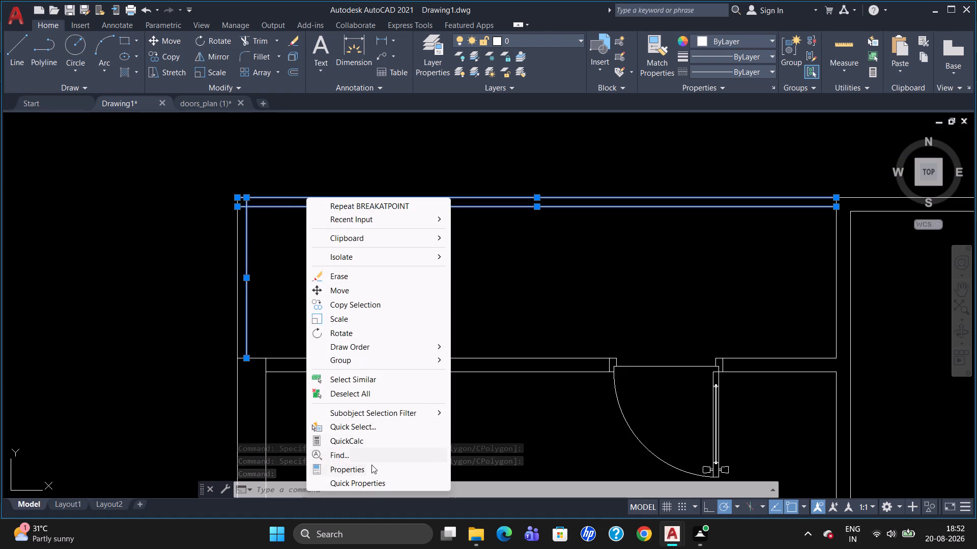
pyautogui.click(371, 465)
pyautogui.click(105, 82)
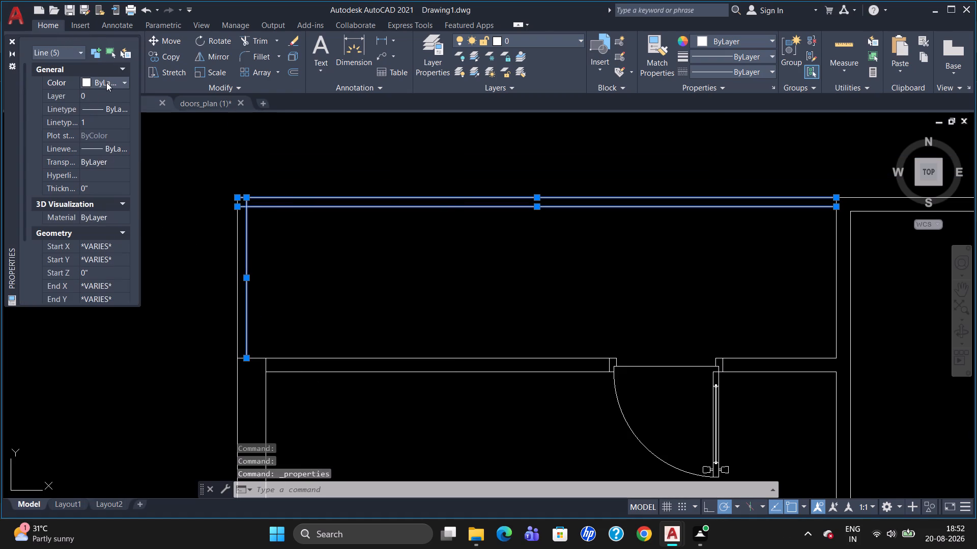
pyautogui.click(110, 81)
pyautogui.click(100, 113)
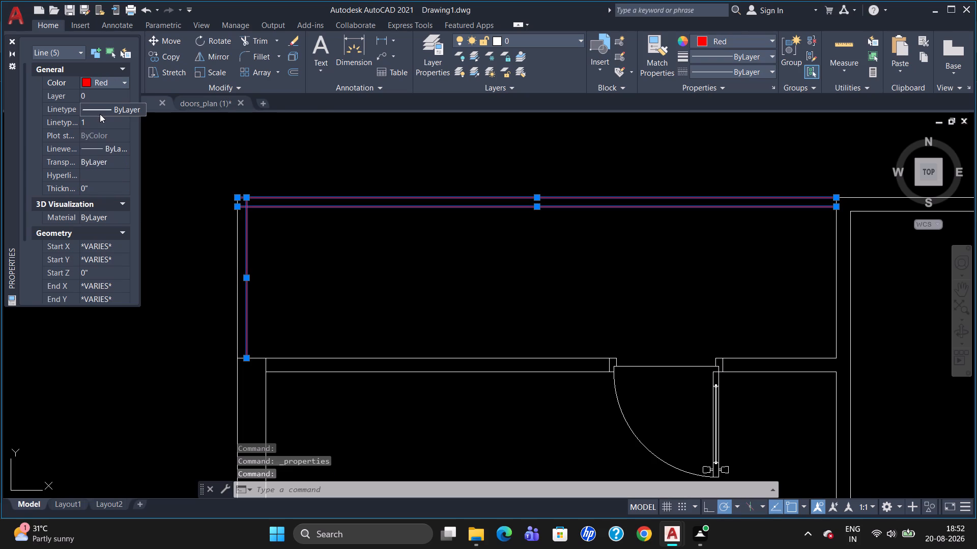
pyautogui.press('Escape')
pyautogui.press('Escape')
pyautogui.click(12, 41)
pyautogui.press('Escape')
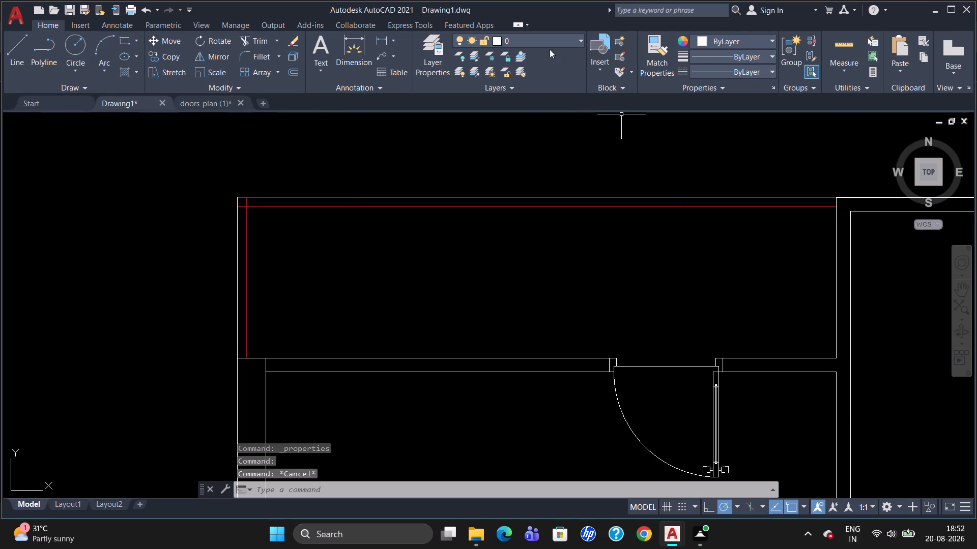
# Break the outer west wall line at the southwest corner of the north strip using BREAKATPOINT.
pyautogui.scroll(-2, 576, 120)
pyautogui.scroll(1, 535, 232)
pyautogui.scroll(-1, 537, 230)
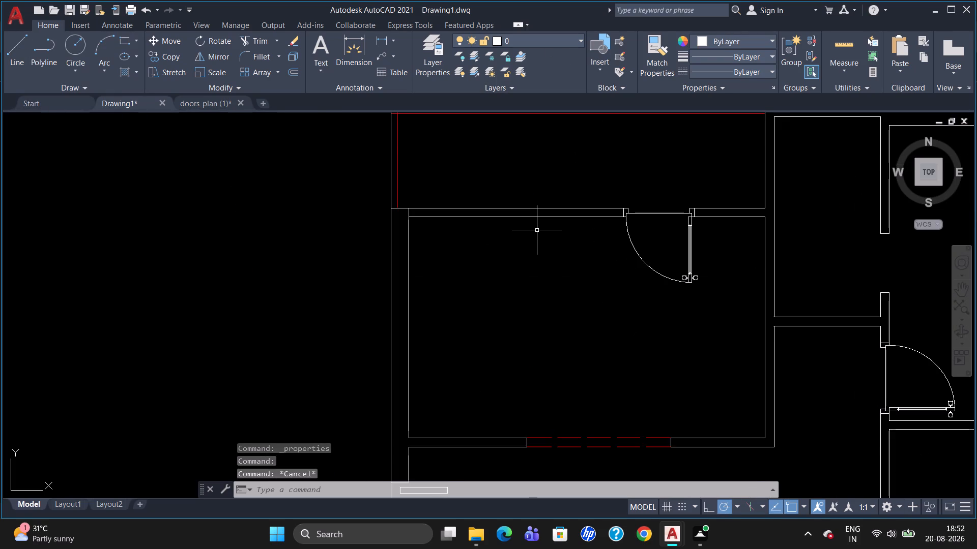
pyautogui.press('b')
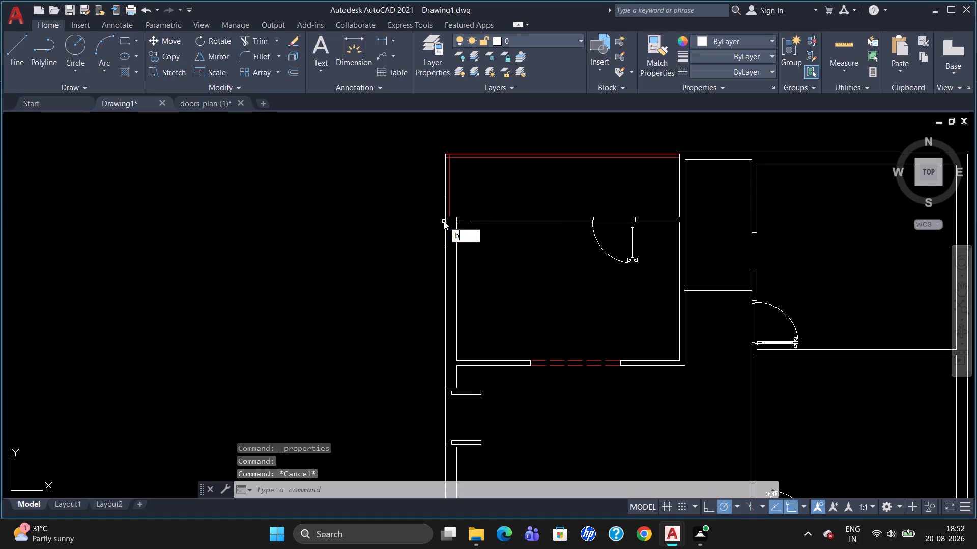
pyautogui.press('r')
pyautogui.click(471, 259)
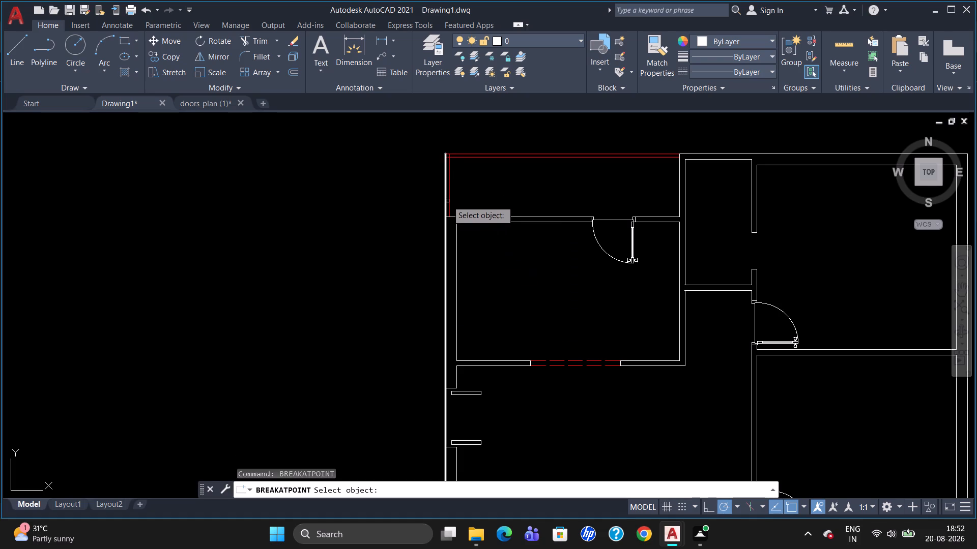
pyautogui.click(447, 200)
pyautogui.click(443, 213)
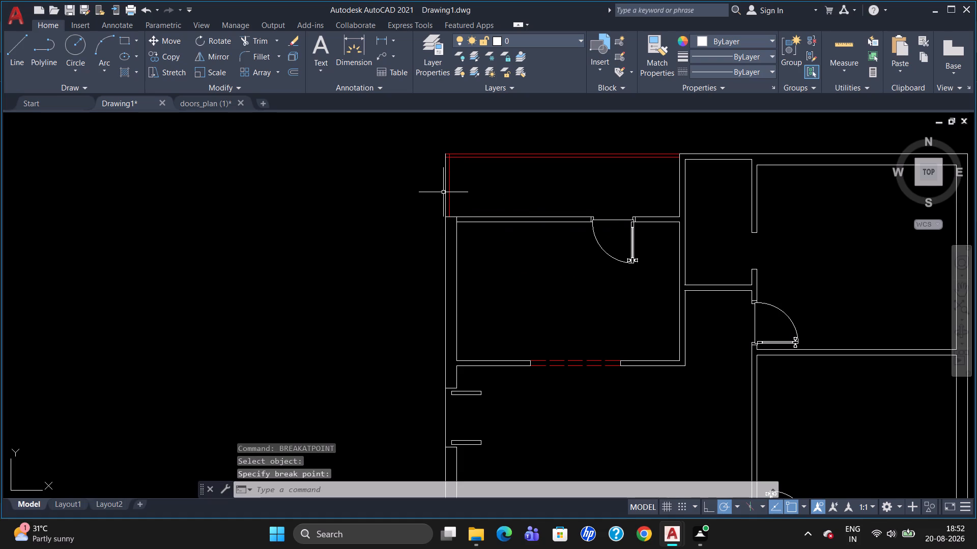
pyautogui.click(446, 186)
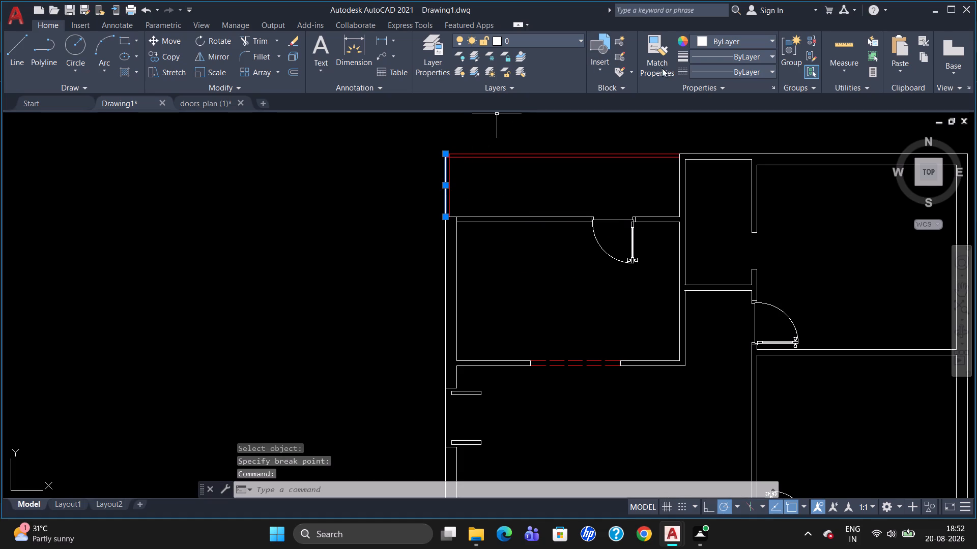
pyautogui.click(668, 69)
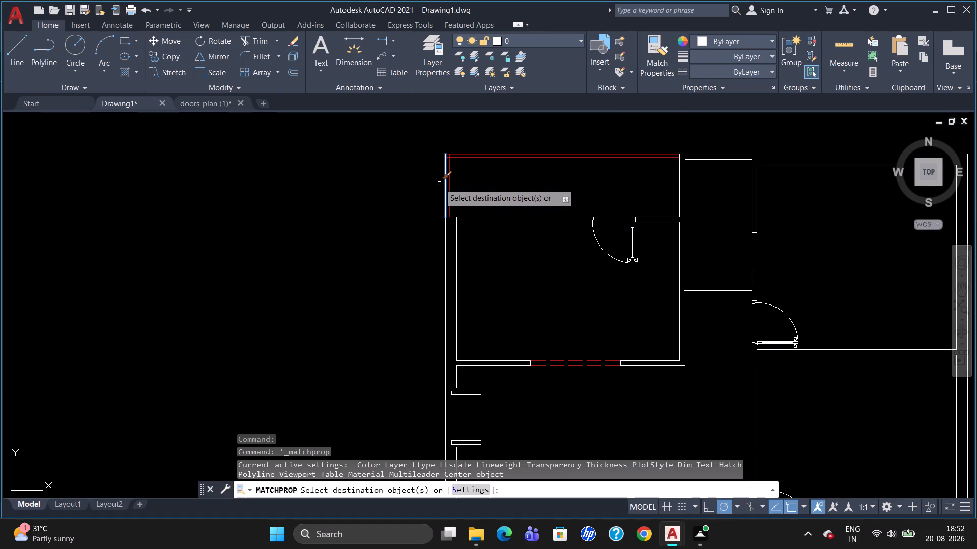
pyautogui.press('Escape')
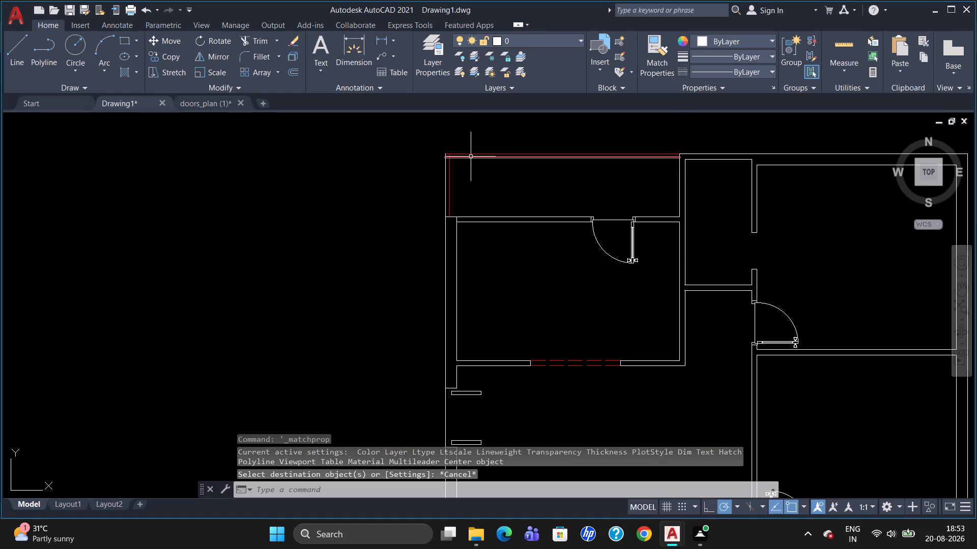
# Match the red properties of the north strip's top line onto its outer west line.
pyautogui.click(471, 156)
pyautogui.click(663, 59)
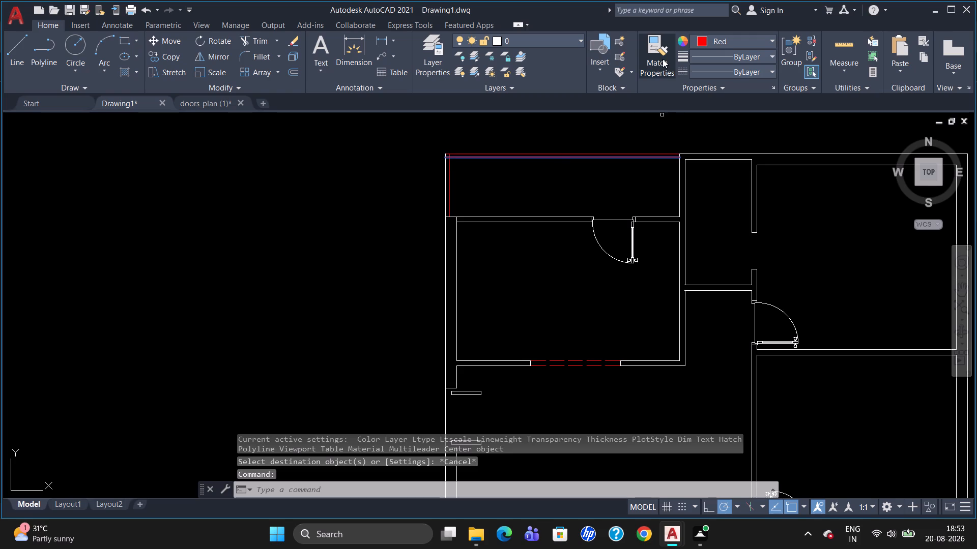
pyautogui.click(446, 184)
pyautogui.press('Escape')
# Break the outer west wall line at both jambs of the opening south of the northwest room using BREAKATPOINT.
pyautogui.scroll(-1, 591, 214)
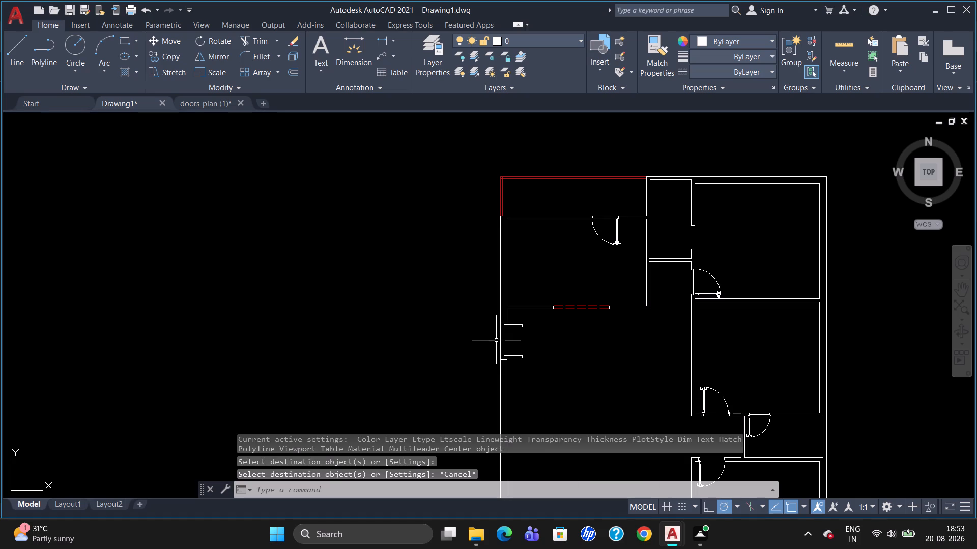
pyautogui.scroll(2, 521, 347)
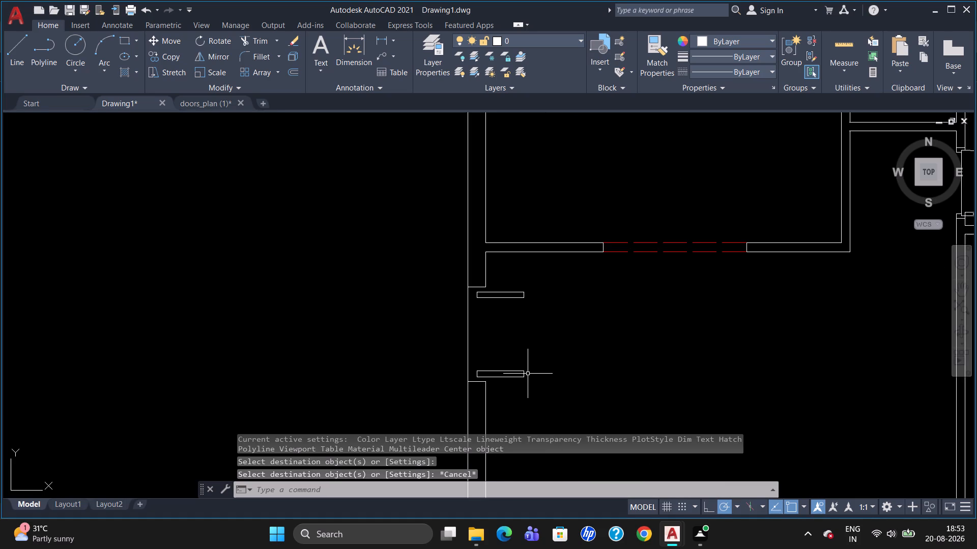
pyautogui.scroll(1, 487, 387)
pyautogui.write('br')
pyautogui.click(517, 424)
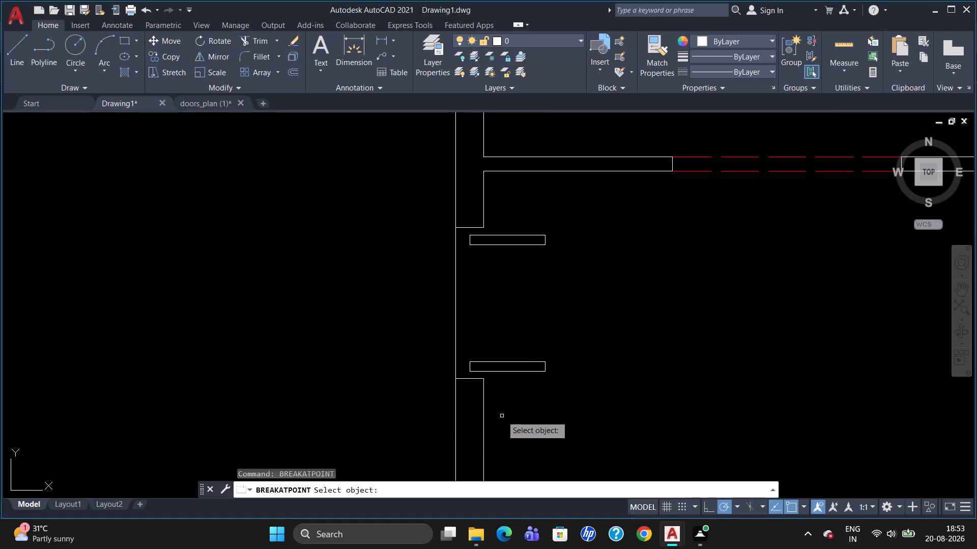
pyautogui.click(457, 334)
pyautogui.click(453, 377)
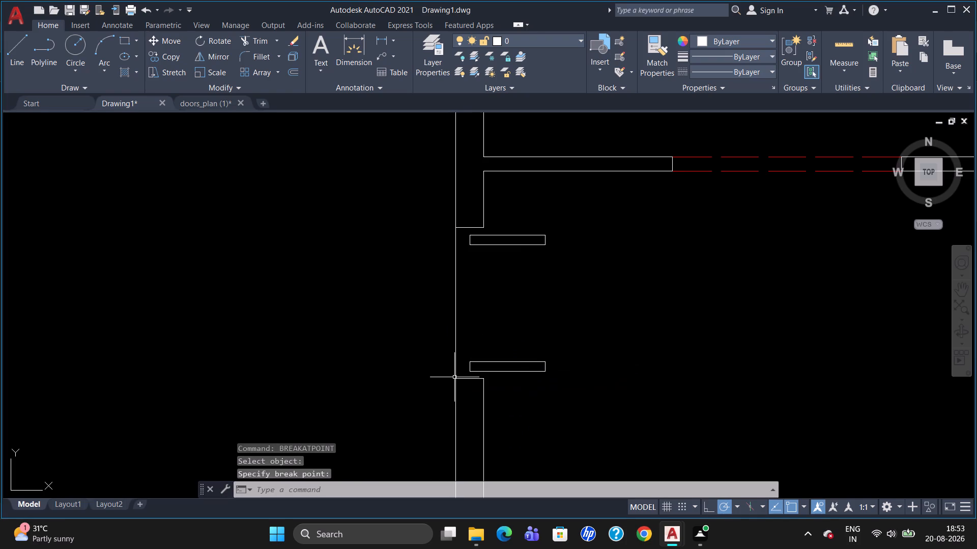
pyautogui.write('br')
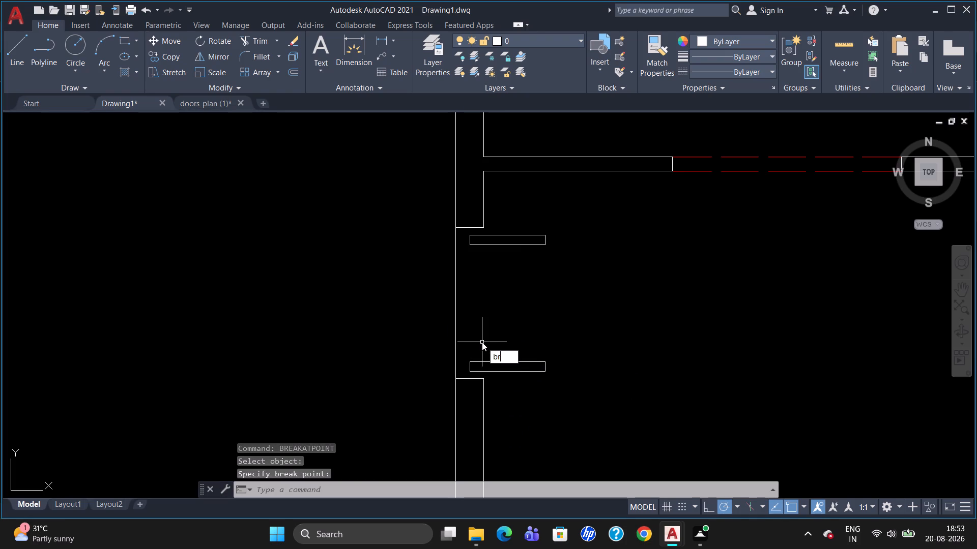
pyautogui.click(509, 377)
pyautogui.click(456, 280)
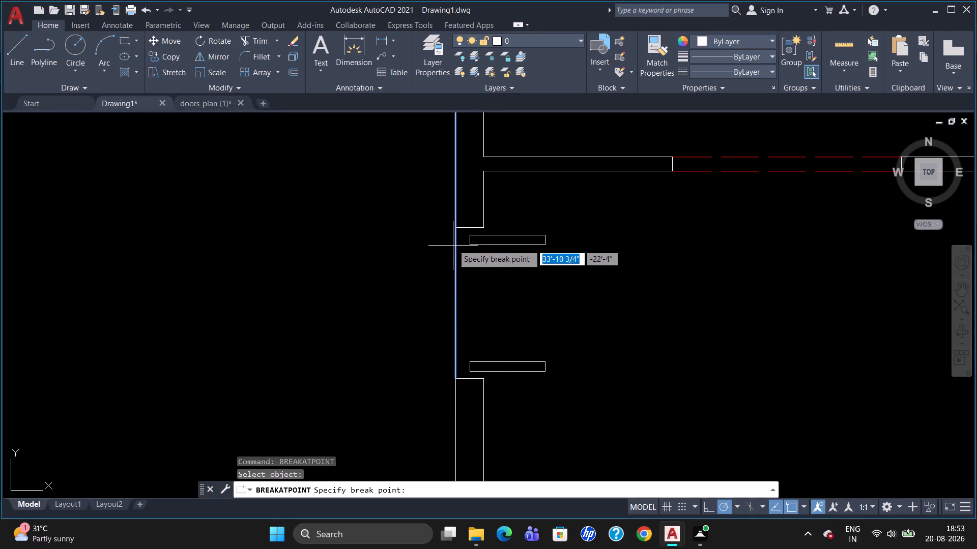
pyautogui.click(453, 226)
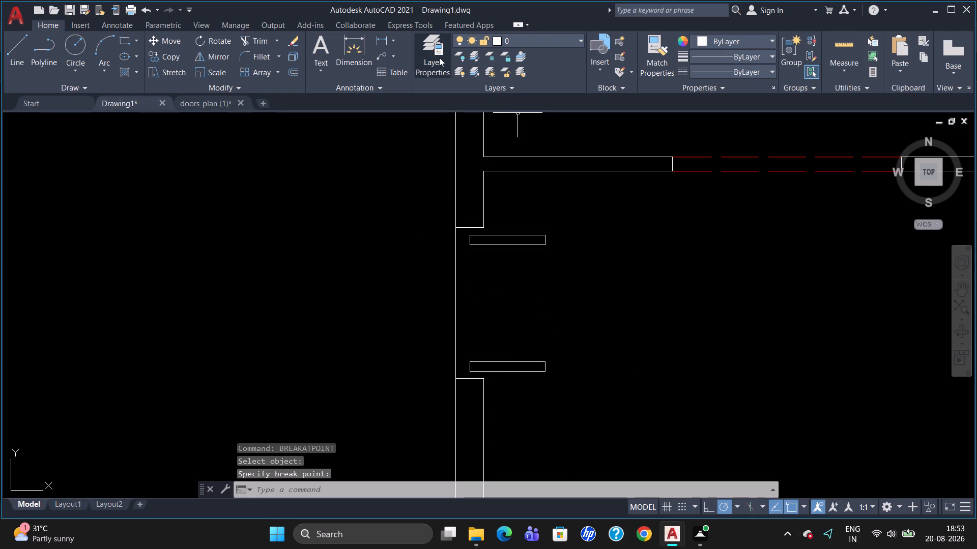
# Create a new layer in the layer manager and set its colour to red.
pyautogui.click(430, 52)
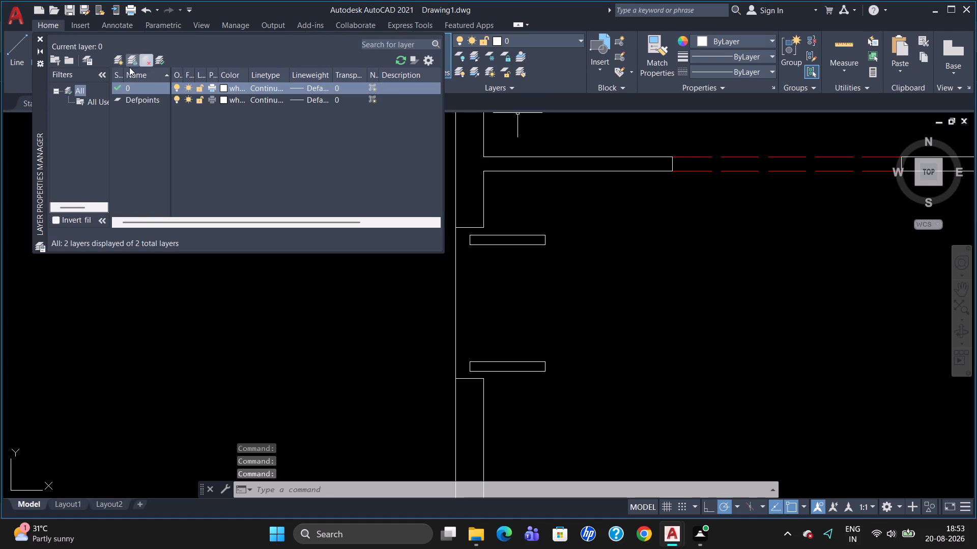
pyautogui.click(119, 65)
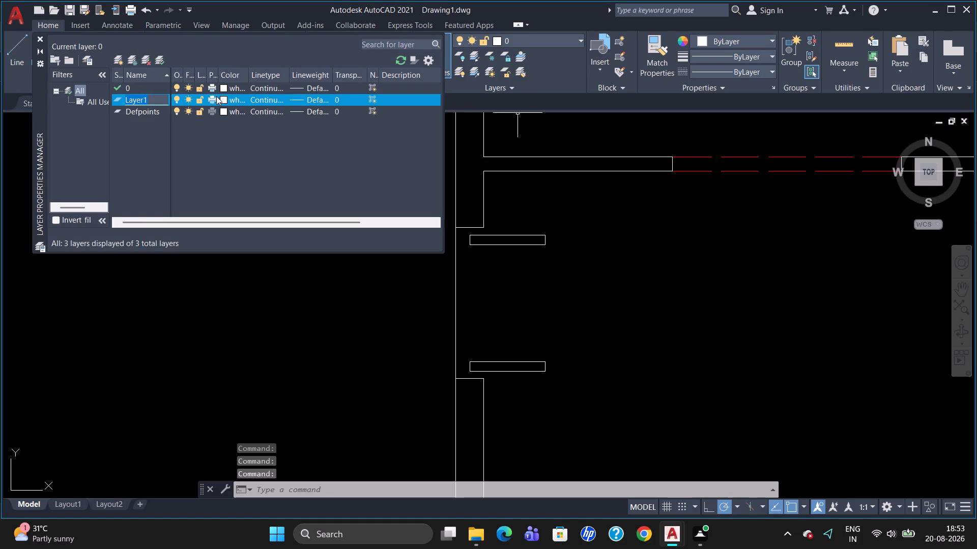
pyautogui.click(221, 99)
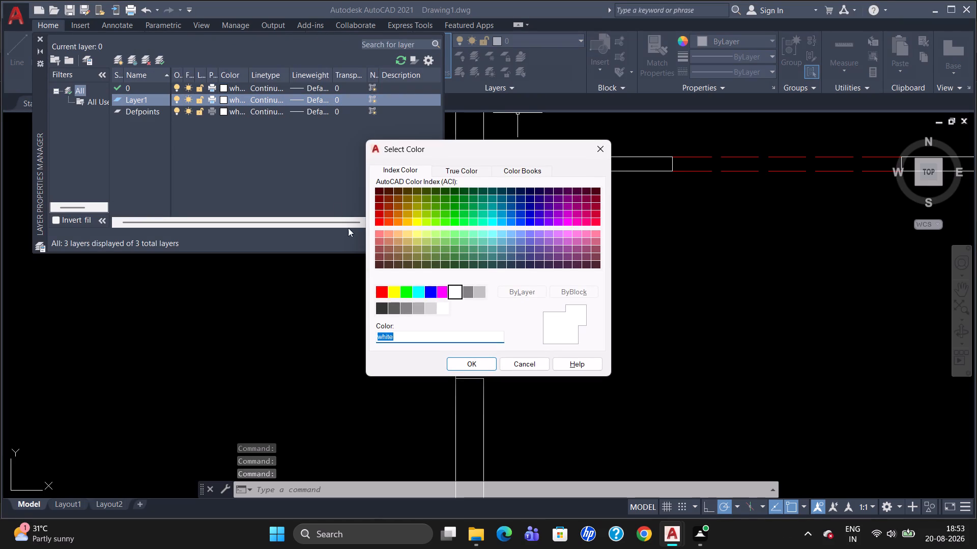
pyautogui.click(379, 287)
pyautogui.click(460, 363)
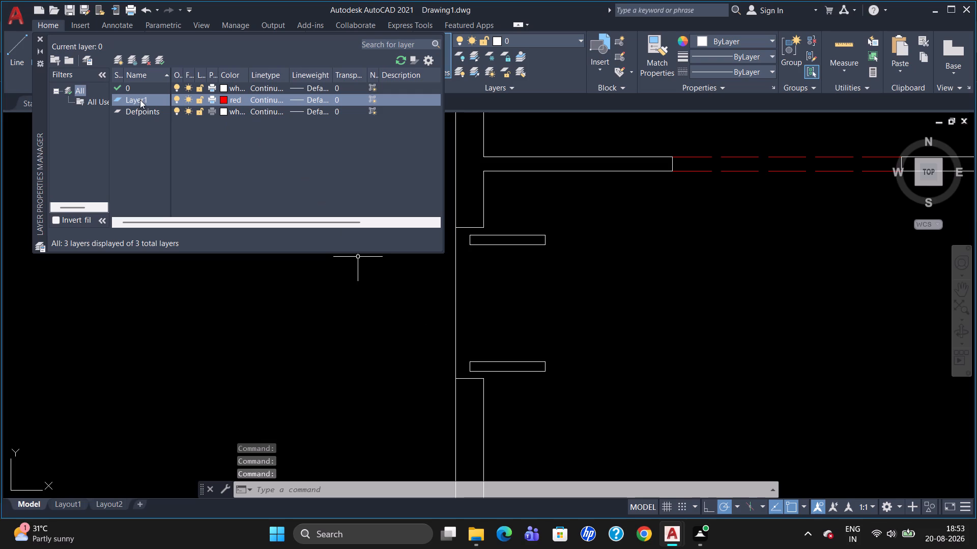
pyautogui.press('Escape')
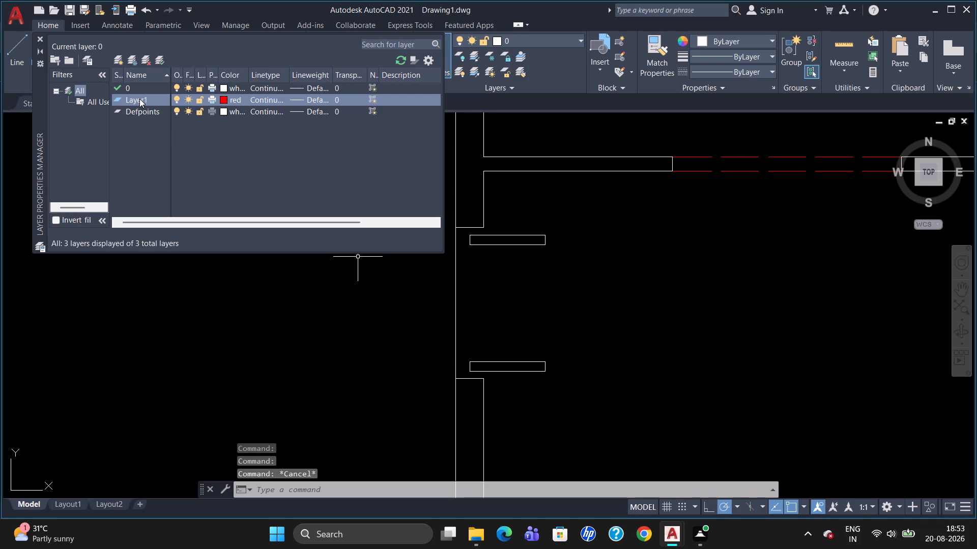
pyautogui.click(39, 37)
pyautogui.press('Escape')
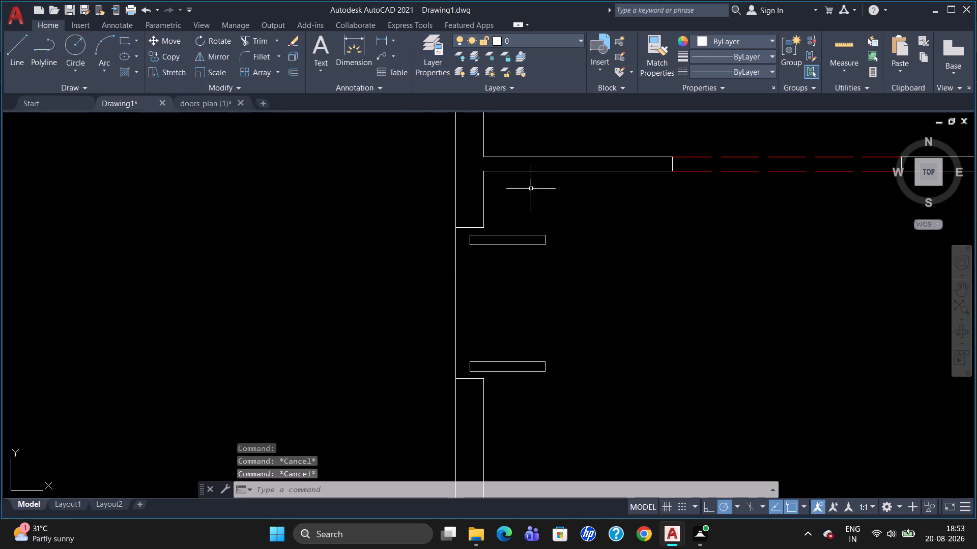
# Assign the outer west wall segment and the two small rectangles at the opening south of the northwest room to the red Layer1.
pyautogui.click(456, 270)
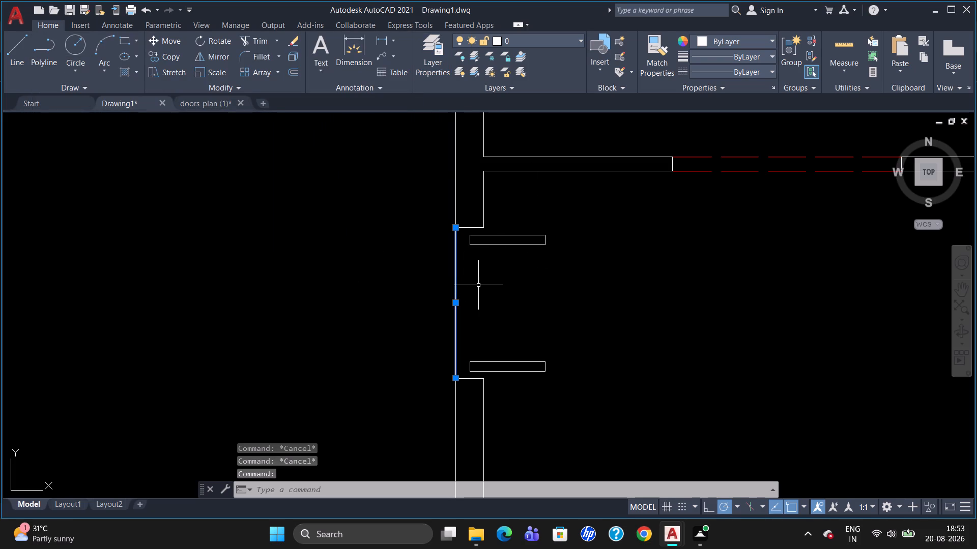
pyautogui.click(507, 247)
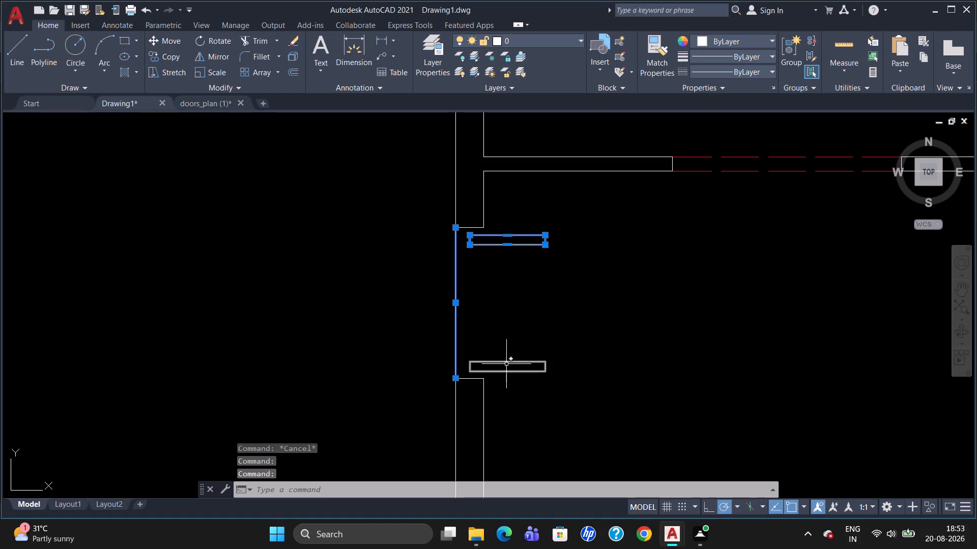
pyautogui.click(508, 361)
pyautogui.scroll(-2, 680, 311)
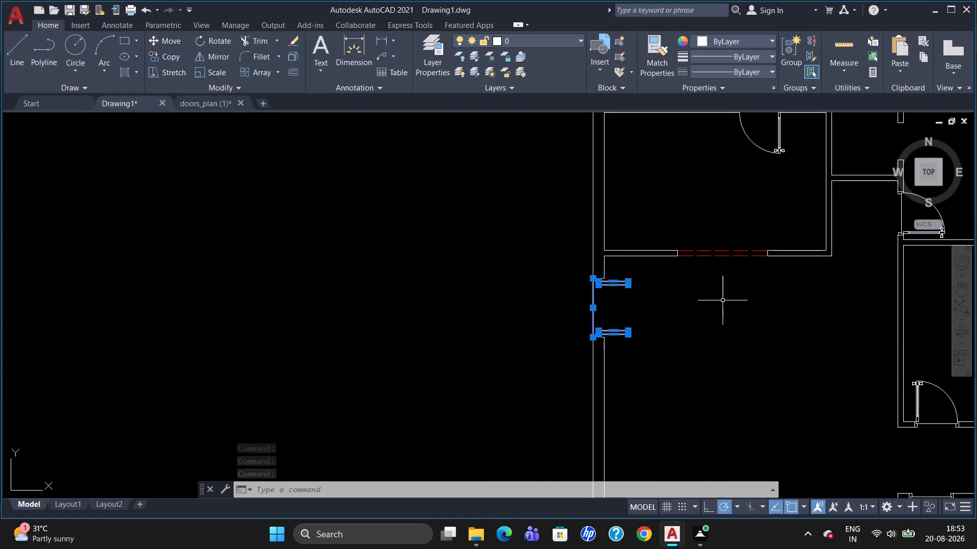
pyautogui.scroll(-1, 731, 310)
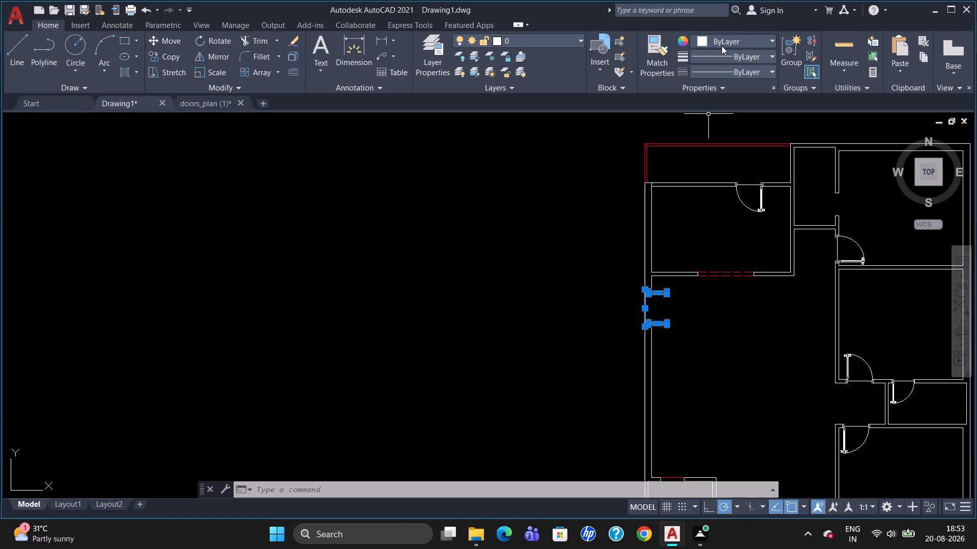
pyautogui.click(553, 36)
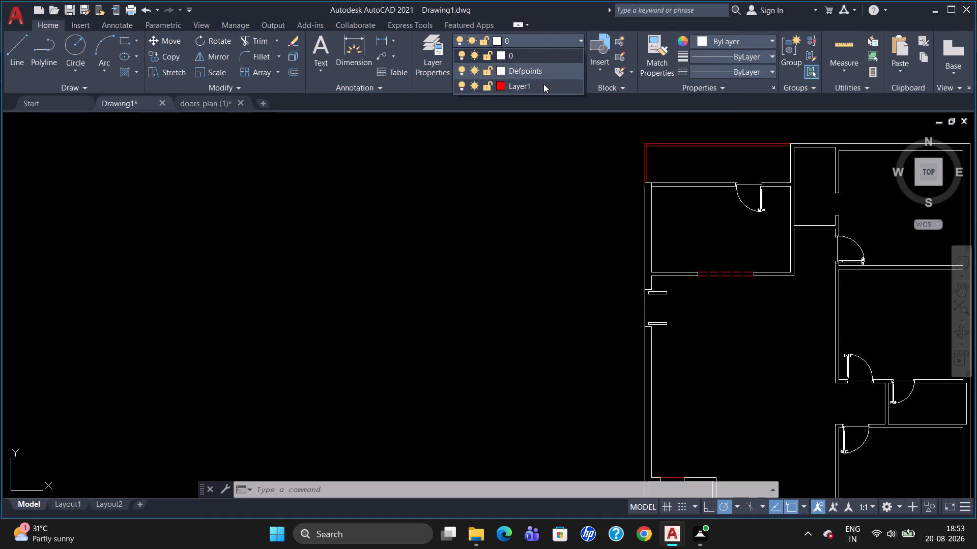
pyautogui.click(543, 84)
pyautogui.press('Escape')
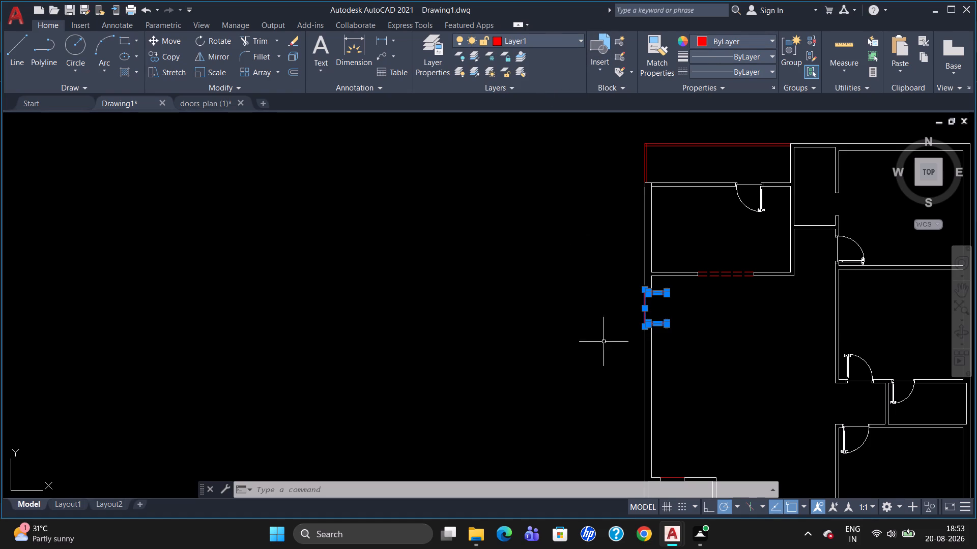